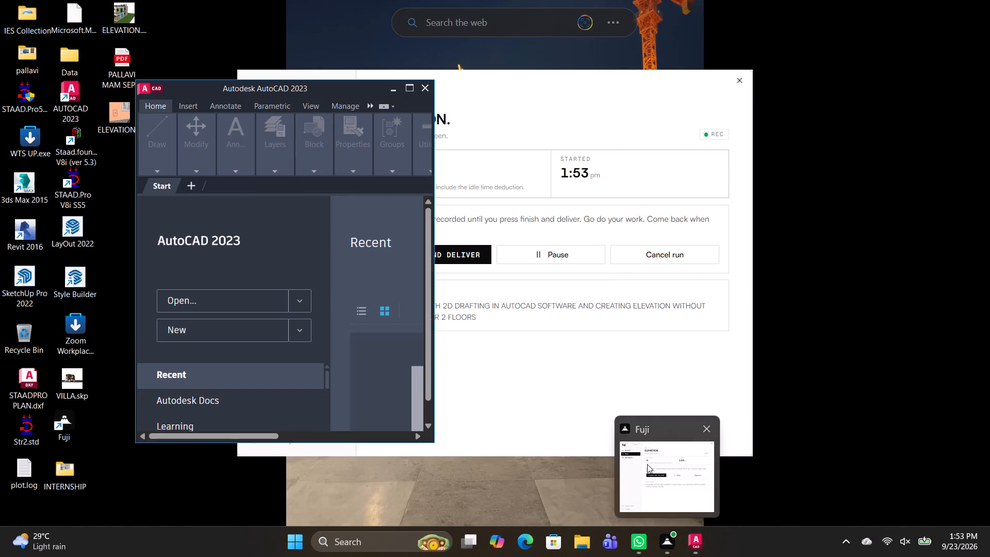
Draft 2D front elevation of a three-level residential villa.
Maximize the AutoCAD 2023 window and start a new blank drawing.
{"action": "left_click", "coordinate": [408, 92]}
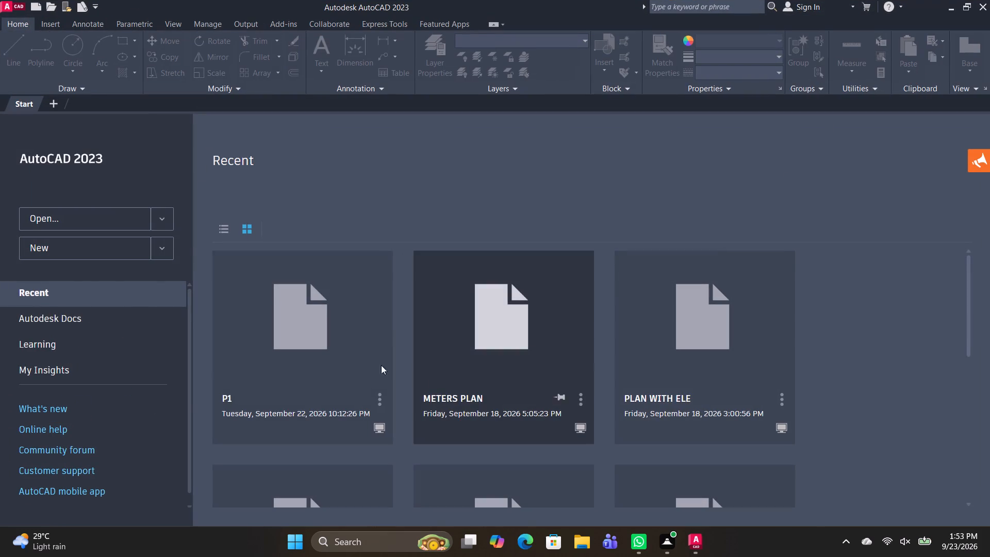
{"action": "left_click", "coordinate": [77, 242]}
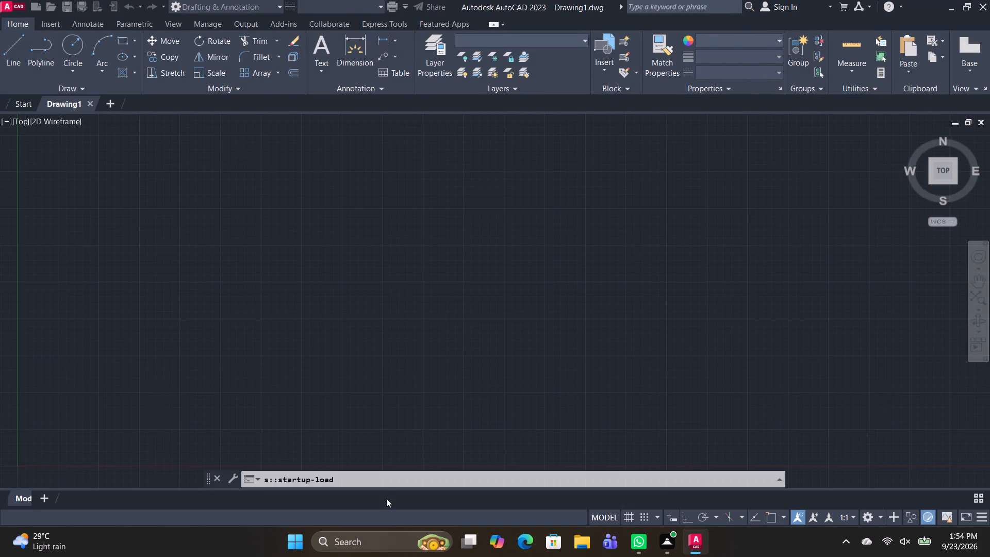
Turn on command-history logging for the new drawing with the LOGFILEON command.
{"action": "left_click", "coordinate": [381, 481]}
{"action": "type", "text": "LOG"}
{"action": "key", "text": "space"}
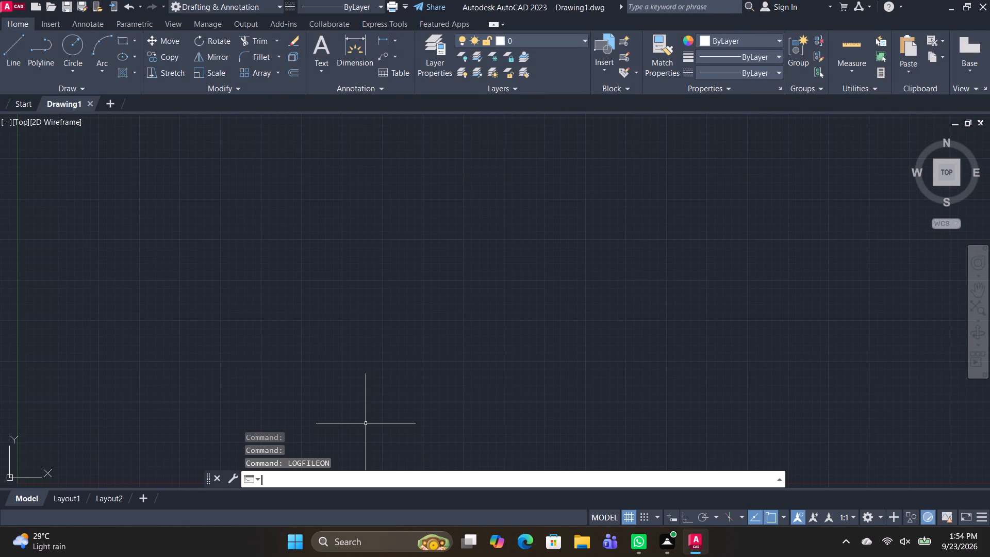
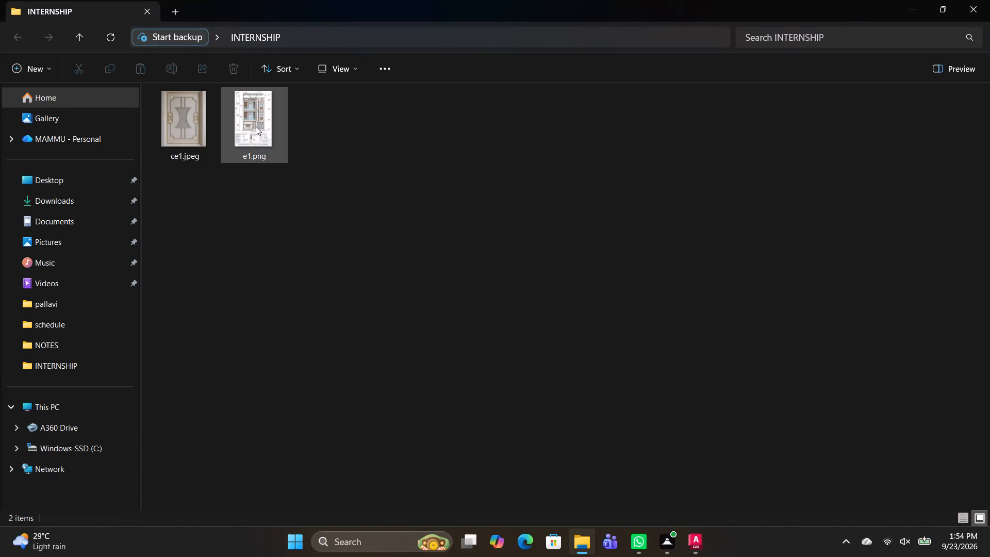
Open the reference elevation image e1.png from the INTERNSHIP folder.
{"action": "left_click", "coordinate": [256, 126]}
{"action": "left_click_drag", "start_coordinate": [266, 120], "coordinate": [276, 126]}
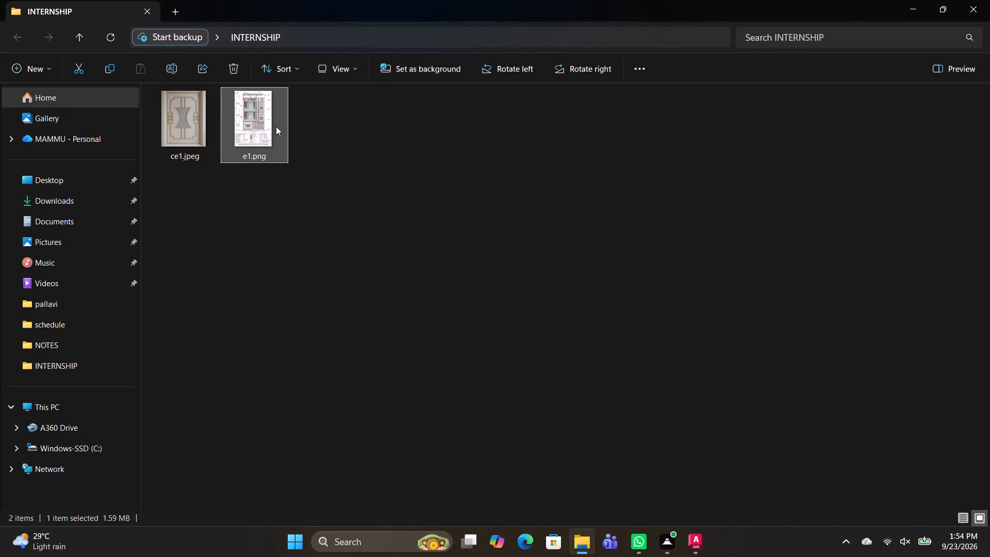
{"action": "left_click_drag", "start_coordinate": [276, 126], "coordinate": [349, 148]}
{"action": "right_click", "coordinate": [268, 135]}
{"action": "double_click", "coordinate": [268, 135]}
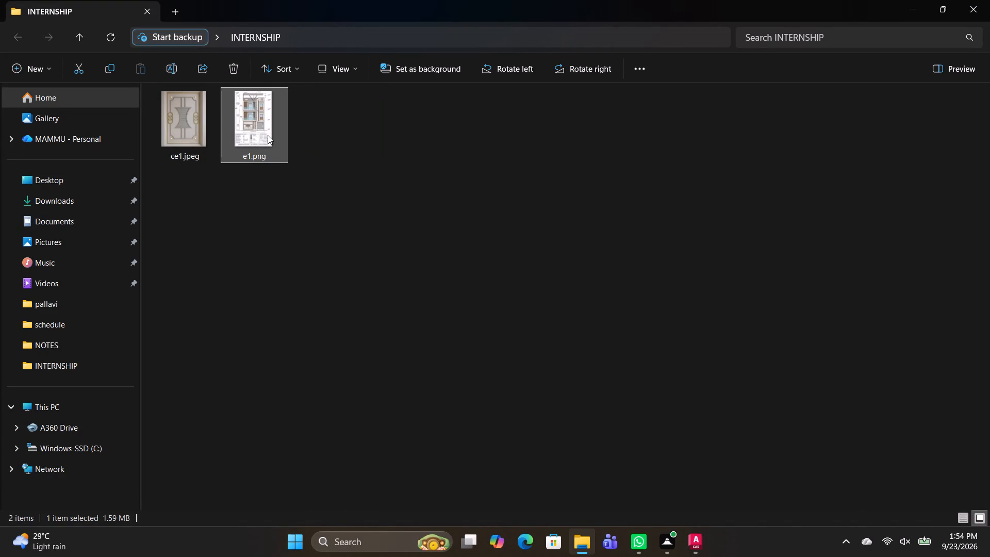
{"action": "double_click", "coordinate": [268, 135]}
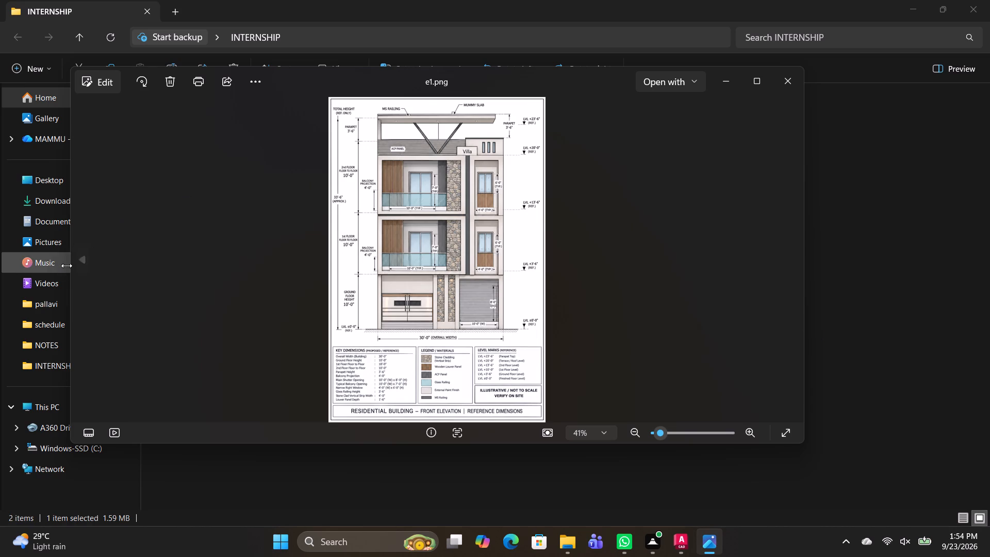
Narrow the e1.png viewer window, place it along the right side of the screen, and close the INTERNSHIP folder window.
{"action": "left_click_drag", "start_coordinate": [69, 247], "coordinate": [457, 250]}
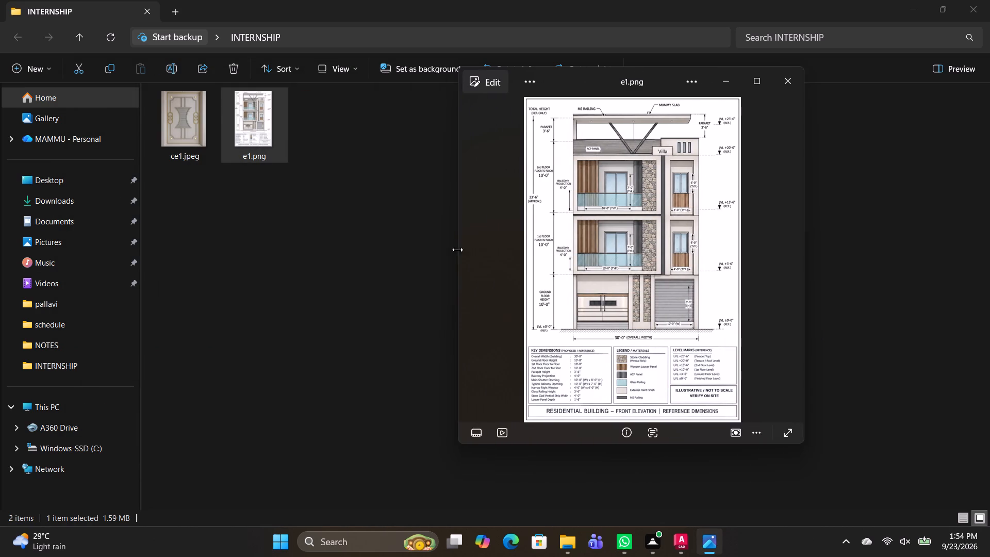
{"action": "left_click_drag", "start_coordinate": [457, 250], "coordinate": [517, 251]}
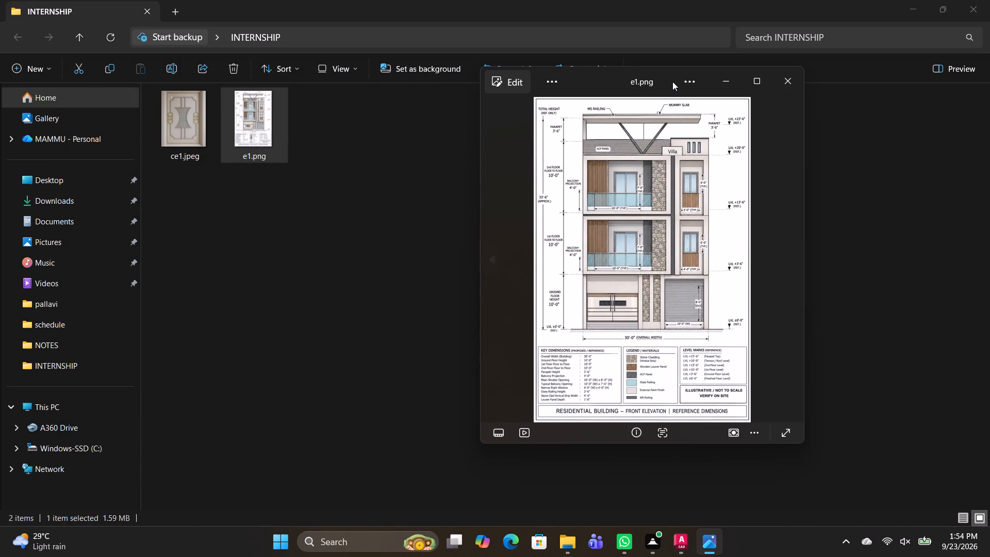
{"action": "left_click_drag", "start_coordinate": [649, 80], "coordinate": [846, 148]}
{"action": "left_click", "coordinate": [976, 4]}
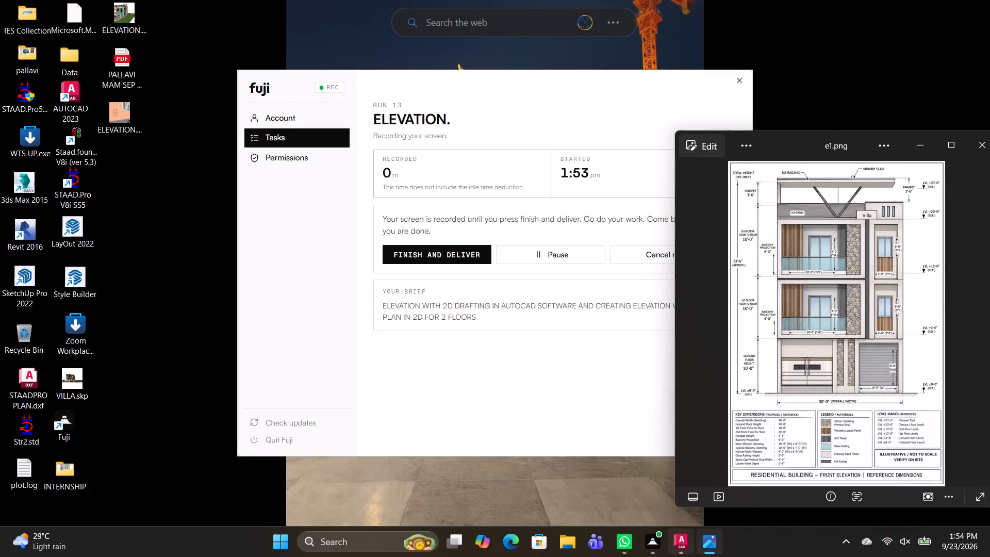
Switch to AutoCAD, restore it to a floating window and enlarge it to fill the space beside the reference image.
{"action": "left_click", "coordinate": [686, 547]}
{"action": "left_click", "coordinate": [963, 6]}
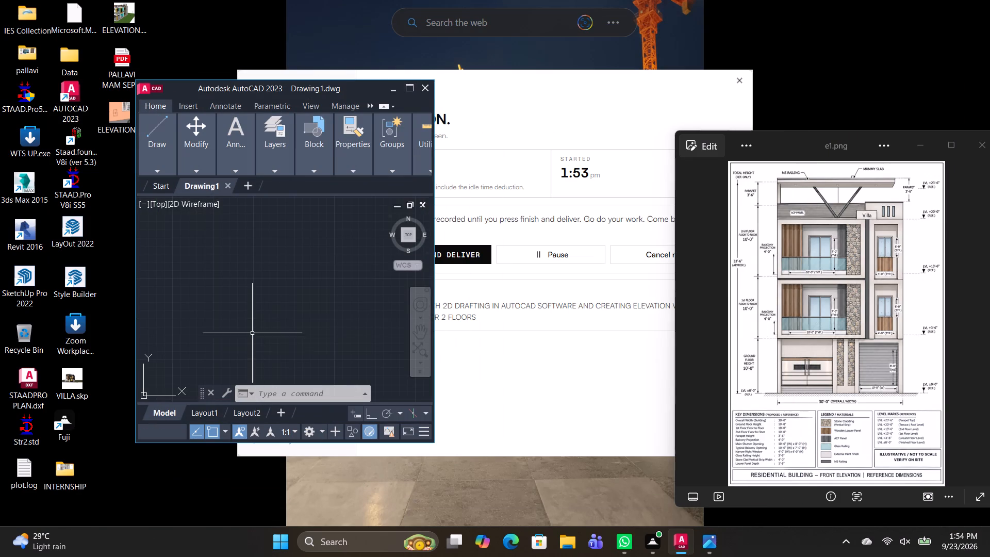
{"action": "scroll", "coordinate": [252, 332], "scroll_direction": "down", "scroll_amount": 6}
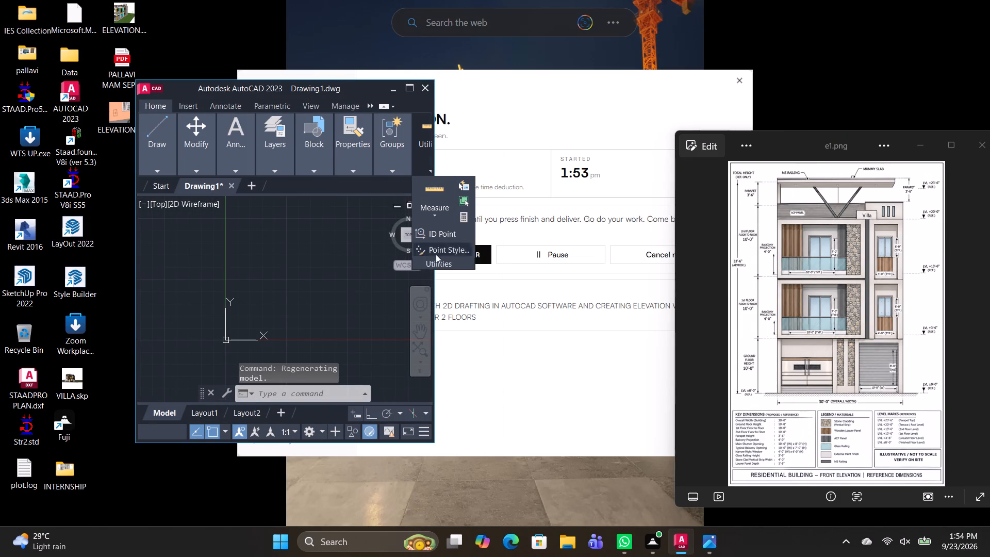
{"action": "left_click_drag", "start_coordinate": [434, 290], "coordinate": [606, 268]}
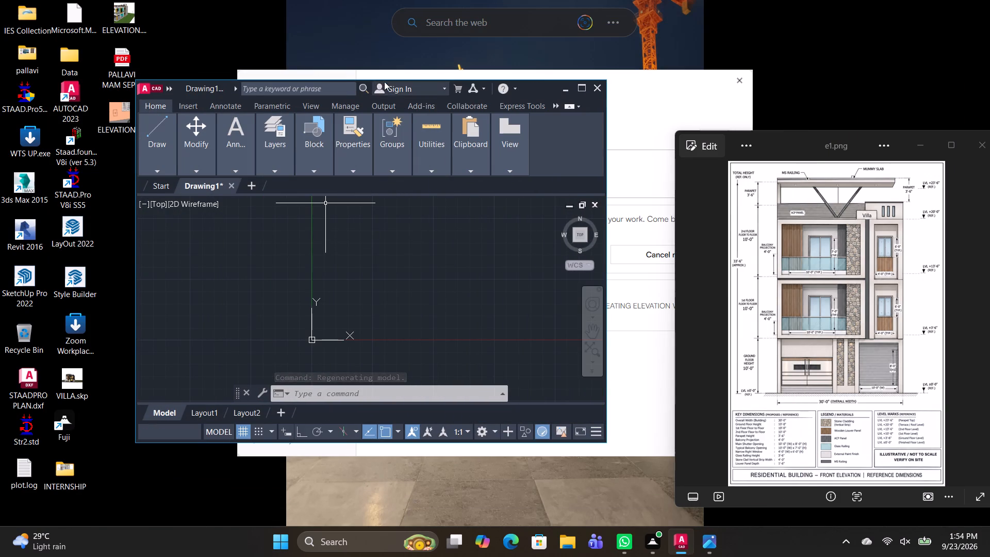
{"action": "left_click_drag", "start_coordinate": [384, 80], "coordinate": [377, 0]}
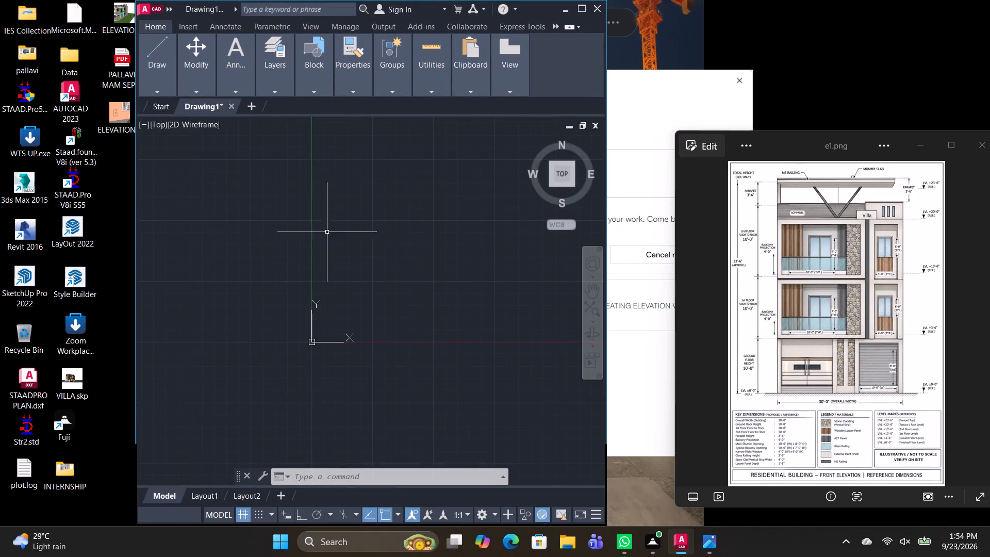
{"action": "left_click_drag", "start_coordinate": [135, 310], "coordinate": [45, 310]}
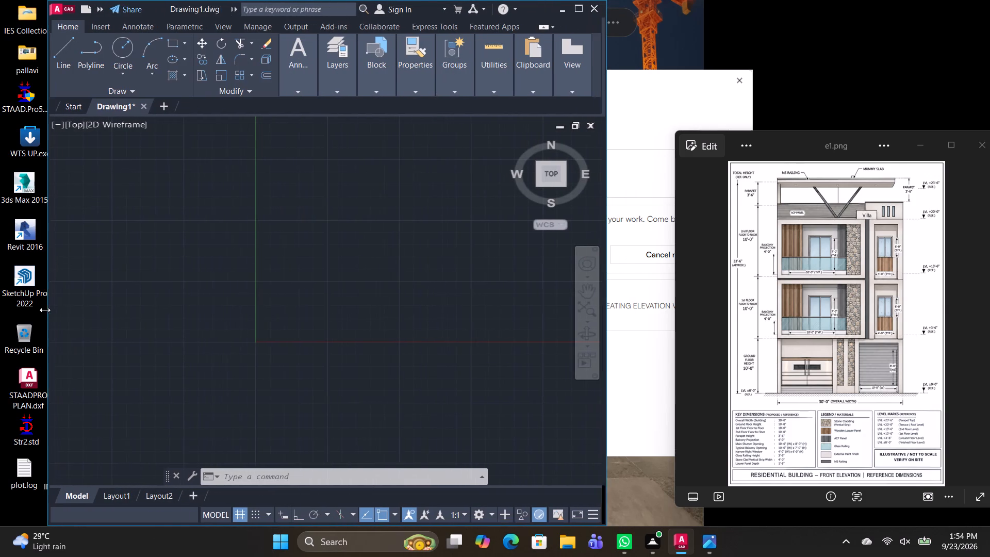
{"action": "left_click_drag", "start_coordinate": [45, 310], "coordinate": [10, 304]}
{"action": "left_click", "coordinate": [10, 304]}
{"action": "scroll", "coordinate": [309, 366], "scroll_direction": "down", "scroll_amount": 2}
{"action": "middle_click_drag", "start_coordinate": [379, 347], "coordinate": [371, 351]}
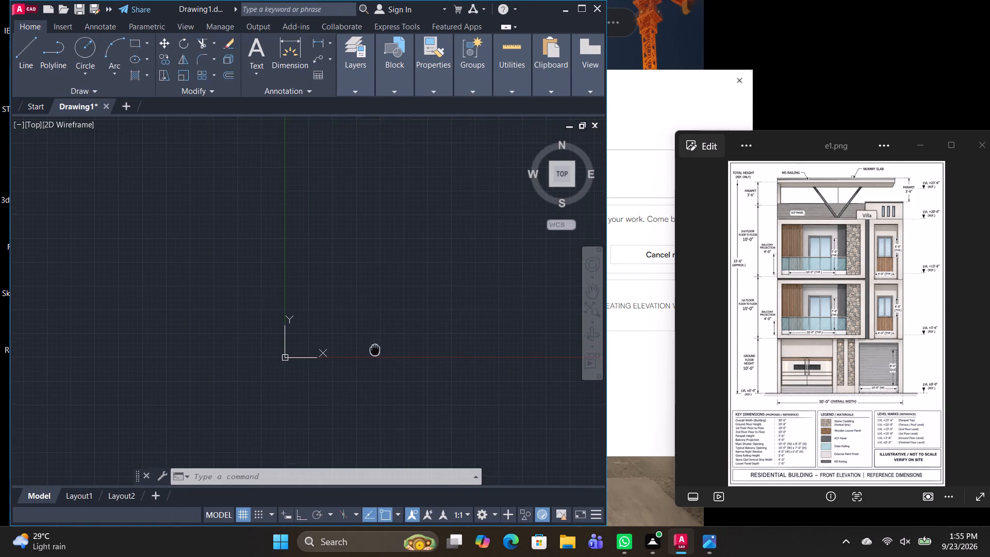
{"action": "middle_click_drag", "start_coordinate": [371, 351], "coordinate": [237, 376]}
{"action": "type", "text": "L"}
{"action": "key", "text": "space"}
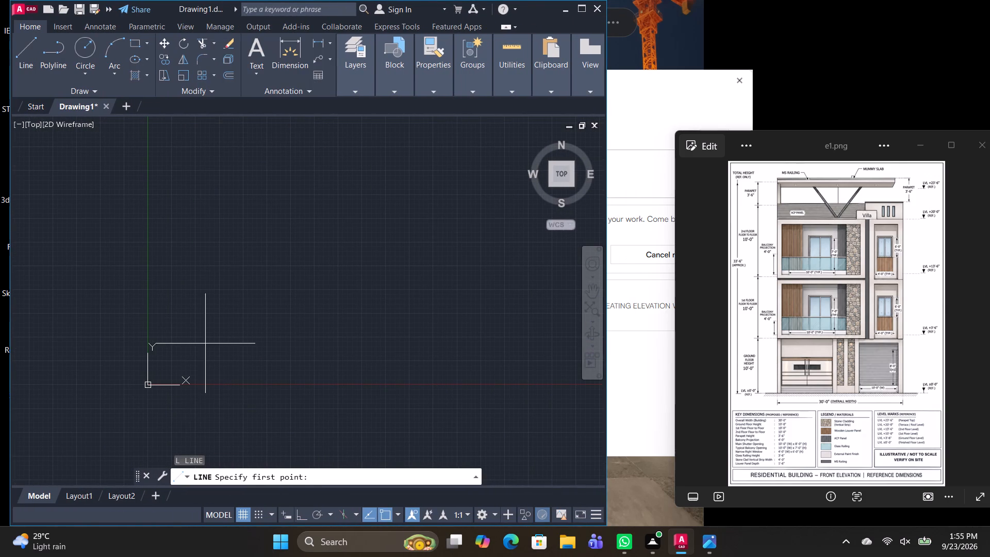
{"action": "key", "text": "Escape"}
Run LOGFILEON to enable command-history logging in the drawing.
{"action": "type", "text": "LOG"}
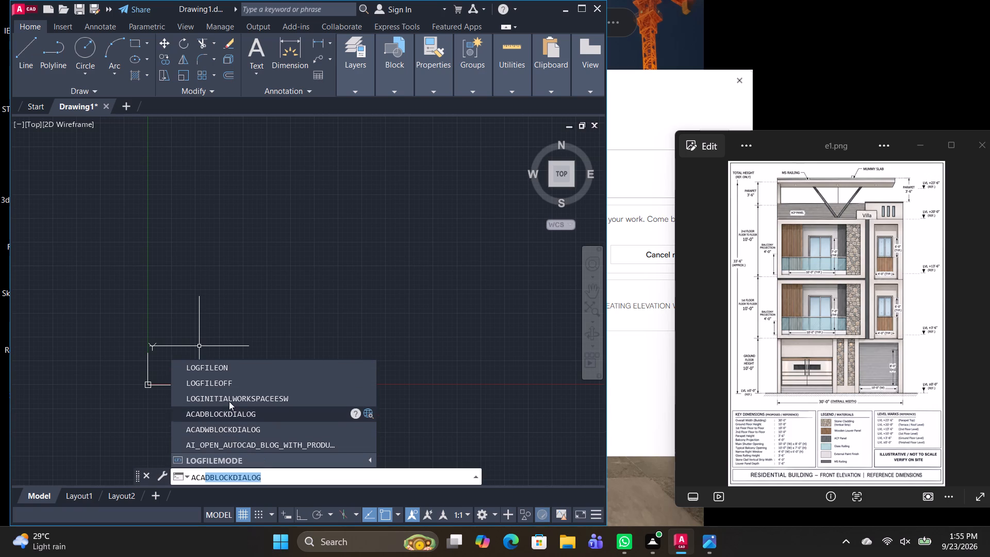
{"action": "left_click", "coordinate": [231, 371]}
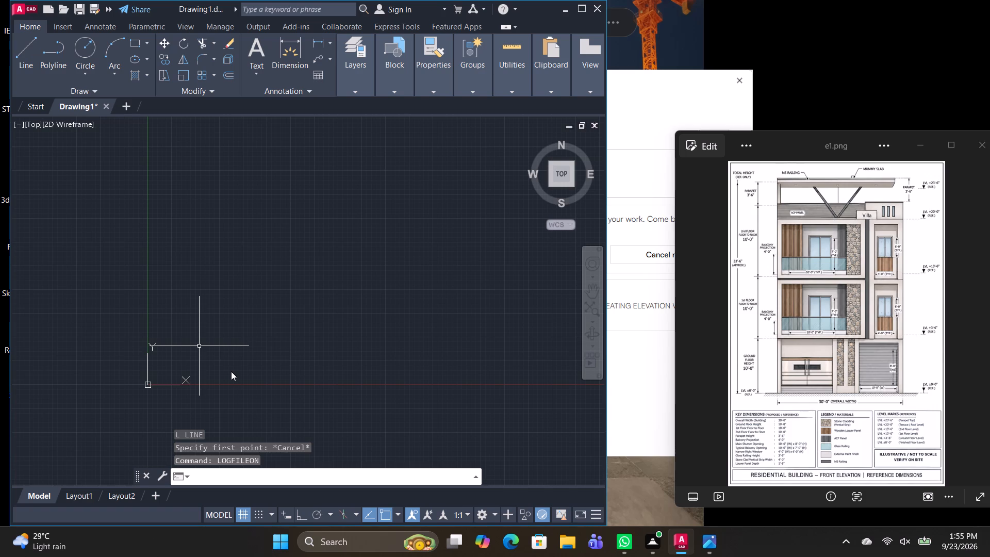
Set the drawing's length units to Engineering with 0'-0" precision.
{"action": "type", "text": "UN"}
{"action": "key", "text": "space"}
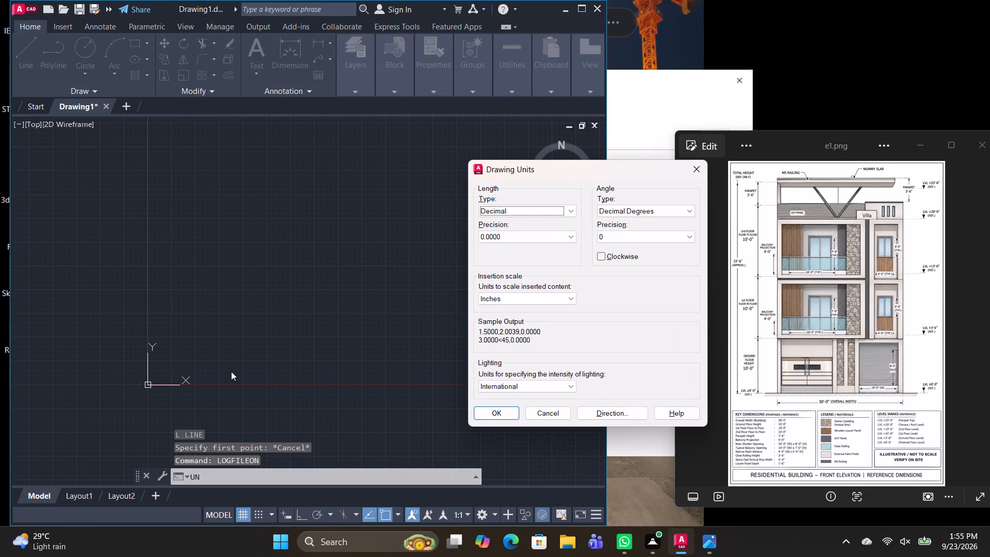
{"action": "left_click", "coordinate": [529, 212]}
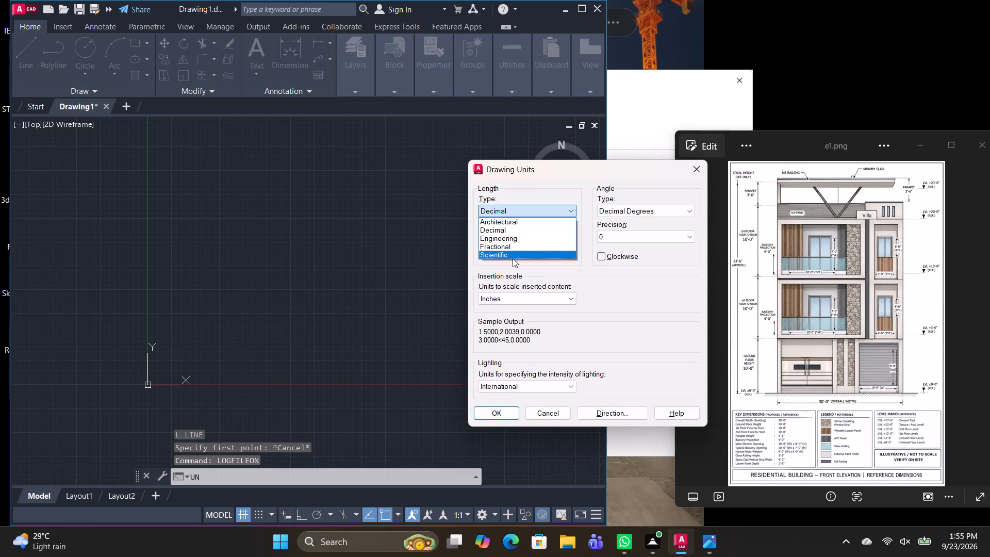
{"action": "left_click", "coordinate": [514, 240]}
{"action": "left_click", "coordinate": [514, 237]}
{"action": "left_click", "coordinate": [493, 249]}
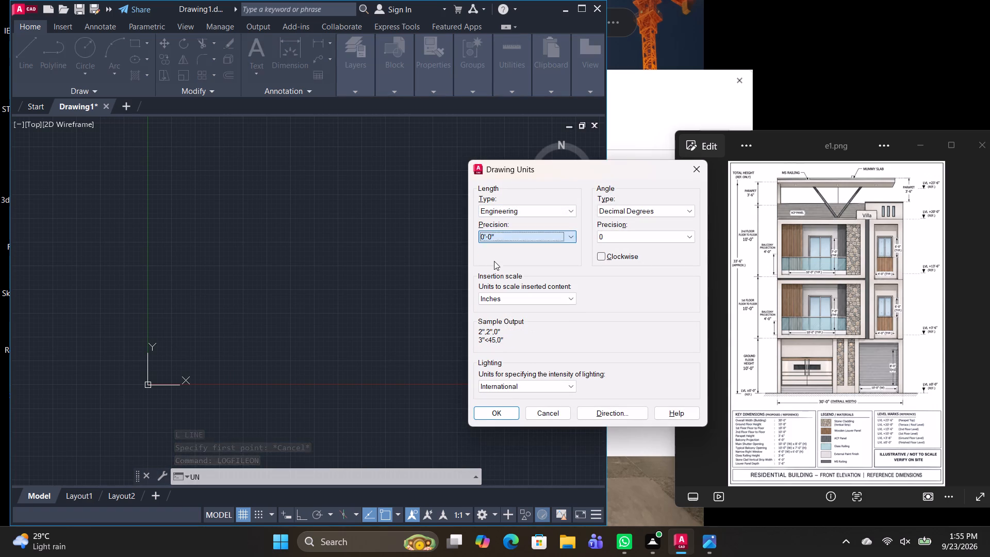
{"action": "left_click", "coordinate": [492, 409]}
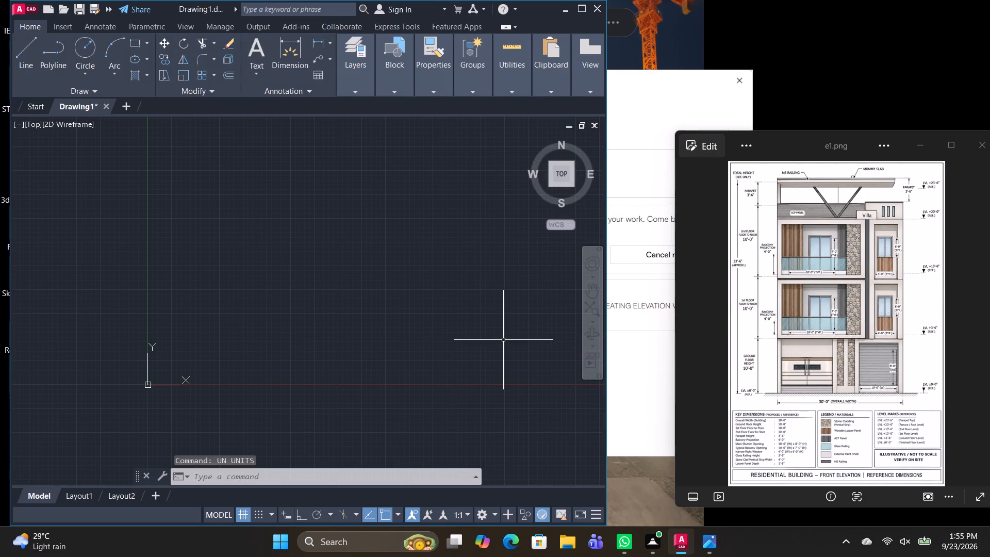
Modify the Standard dimension style's primary units to Engineering format with 0'-0" precision.
{"action": "type", "text": "D"}
{"action": "key", "text": "space"}
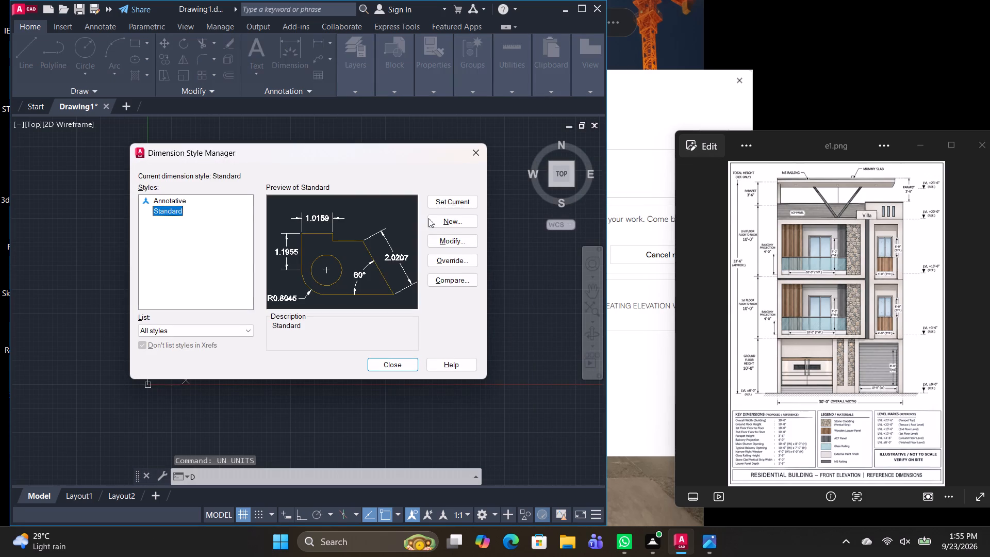
{"action": "left_click", "coordinate": [467, 244]}
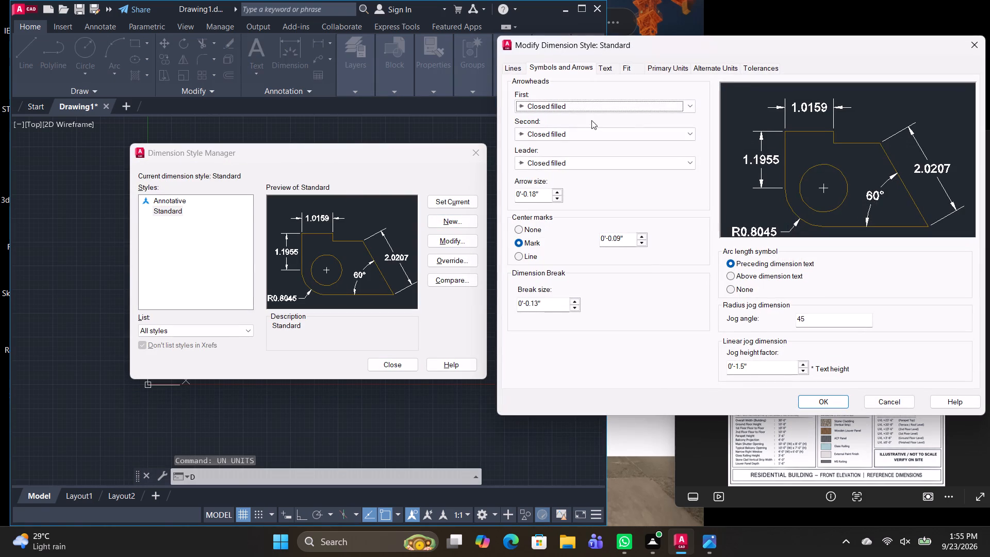
{"action": "left_click", "coordinate": [660, 64]}
{"action": "left_click", "coordinate": [651, 93]}
{"action": "left_click", "coordinate": [635, 121]}
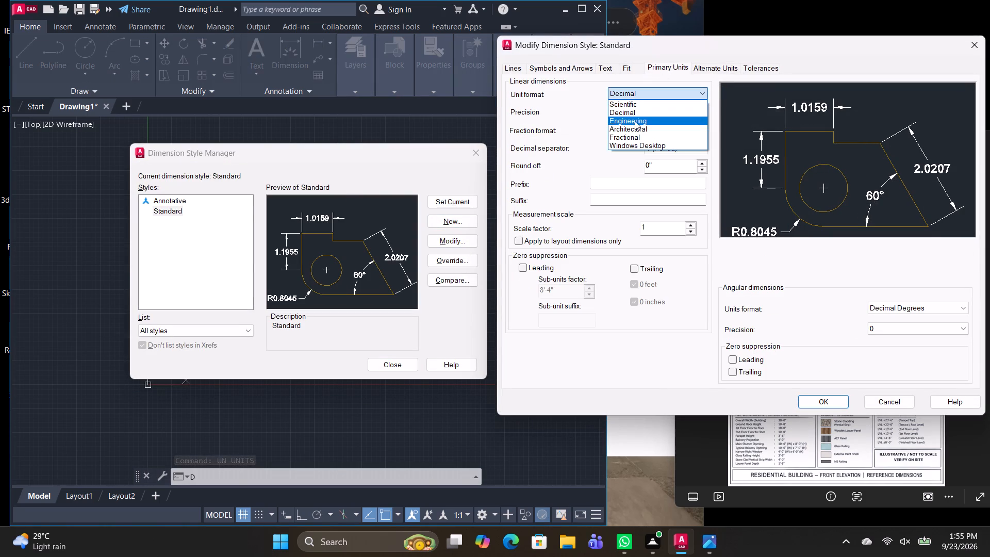
{"action": "left_click", "coordinate": [628, 106]}
{"action": "left_click", "coordinate": [624, 118]}
{"action": "left_click", "coordinate": [623, 112]}
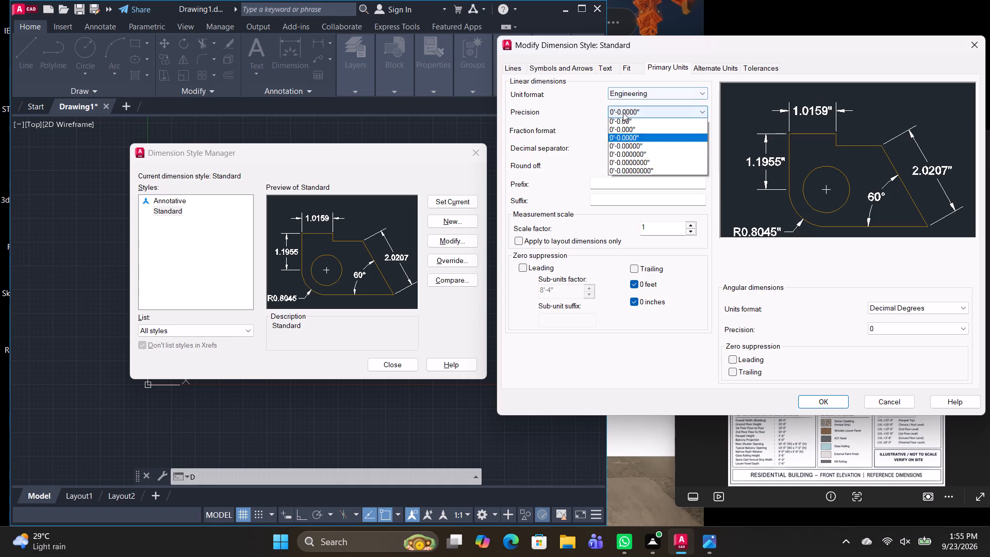
{"action": "left_click", "coordinate": [615, 123]}
Set the Standard dimension style's text height to 2' and arrow size to 1', and make the style current.
{"action": "left_click", "coordinate": [609, 70]}
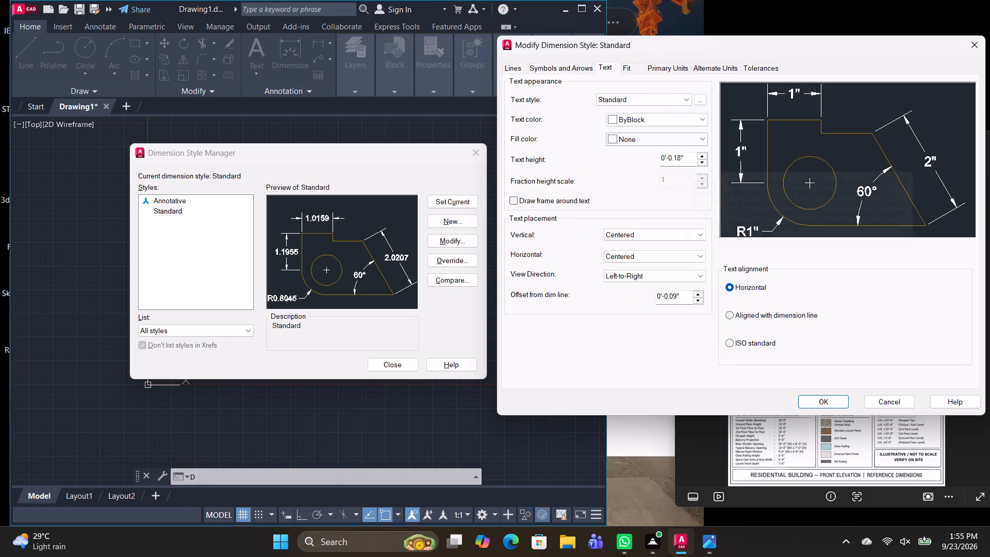
{"action": "left_click_drag", "start_coordinate": [687, 156], "coordinate": [634, 166]}
{"action": "type", "text": "2'"}
{"action": "key", "text": "Return"}
{"action": "left_click", "coordinate": [577, 67]}
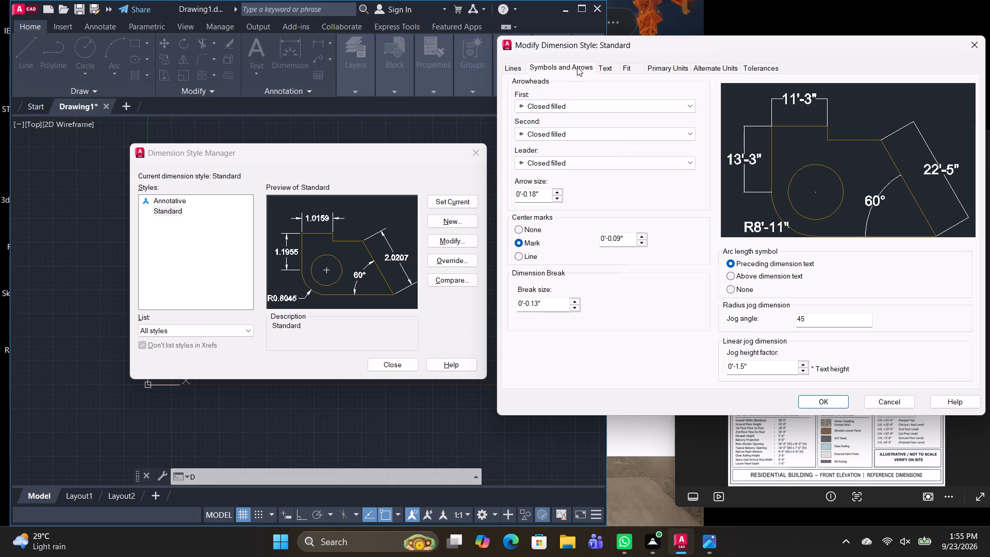
{"action": "left_click_drag", "start_coordinate": [541, 192], "coordinate": [430, 207]}
{"action": "left_click", "coordinate": [430, 207]}
{"action": "type", "text": "1'"}
{"action": "key", "text": "Return"}
{"action": "left_click", "coordinate": [812, 401]}
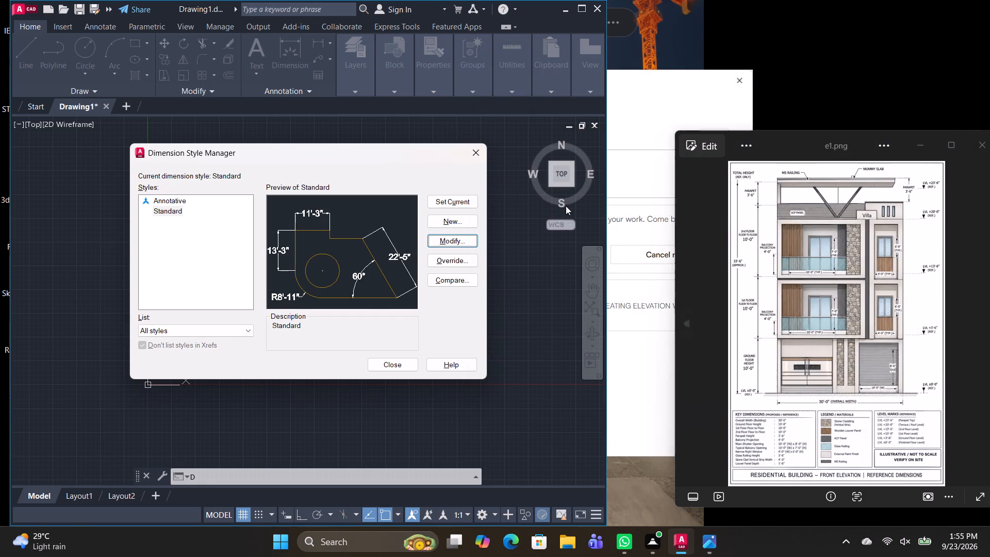
{"action": "left_click", "coordinate": [453, 205]}
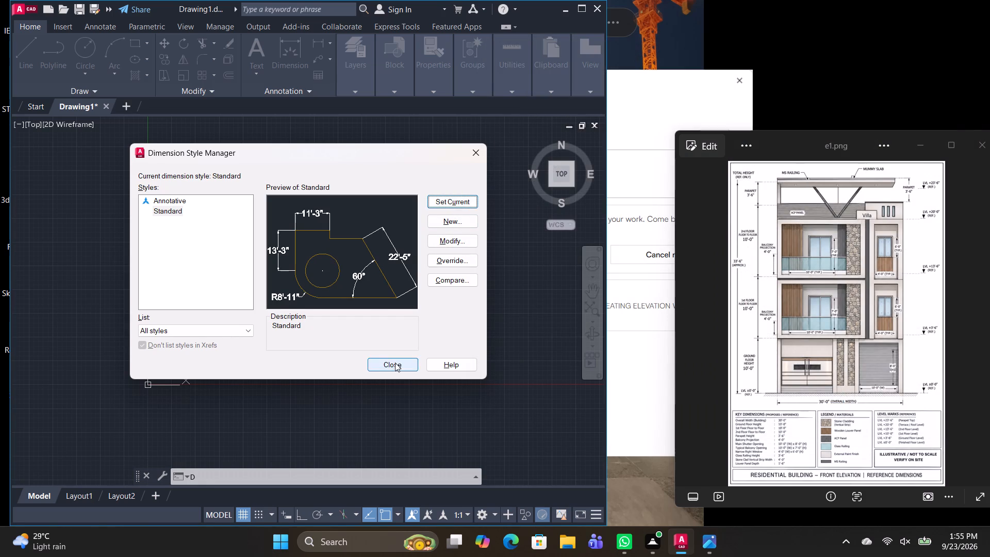
{"action": "left_click", "coordinate": [395, 363]}
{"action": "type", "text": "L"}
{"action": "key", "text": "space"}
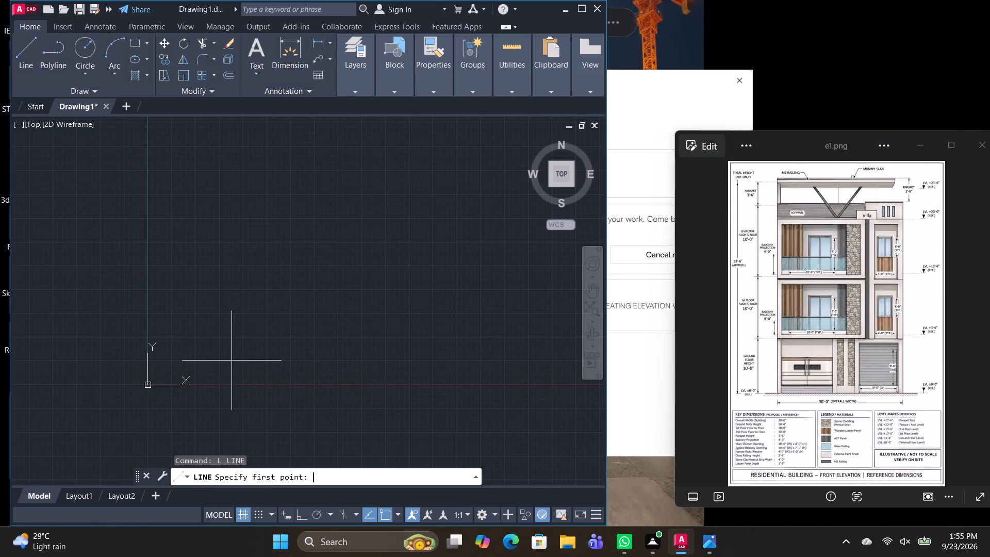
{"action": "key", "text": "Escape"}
Set the model space limits from the origin to 100',100' and show the whole limits area.
{"action": "type", "text": "LIM"}
{"action": "key", "text": "space"}
{"action": "type", "text": "LIMI"}
{"action": "key", "text": "space"}
{"action": "key", "text": "Return"}
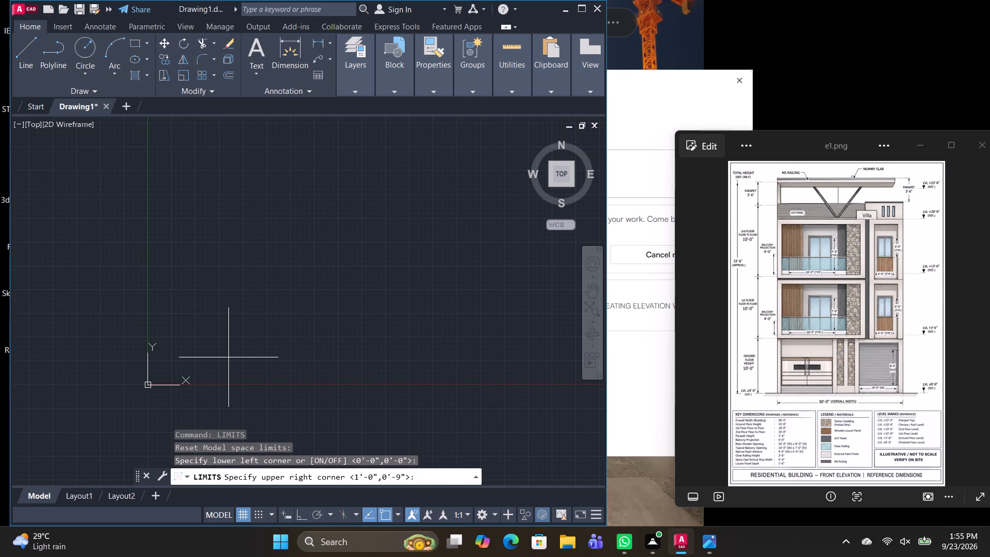
{"action": "type", "text": "100',100'"}
{"action": "key", "text": "Return"}
{"action": "type", "text": "Z A"}
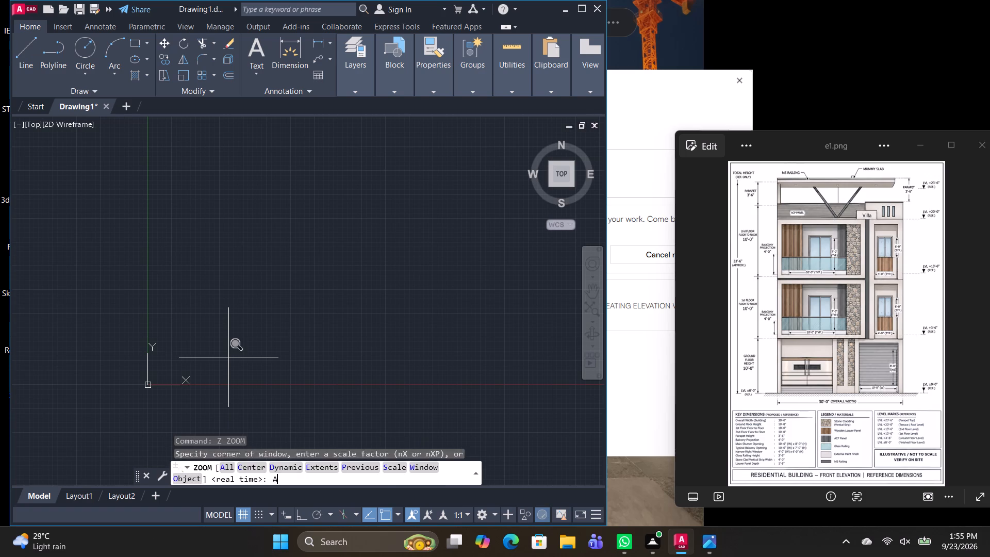
{"action": "key", "text": "space"}
With Ortho on, draw a 30' horizontal base line near the origin for the building's overall width shown in the reference.
{"action": "scroll", "coordinate": [296, 242], "scroll_direction": "down", "scroll_amount": 2}
{"action": "middle_click_drag", "start_coordinate": [305, 275], "coordinate": [303, 275]}
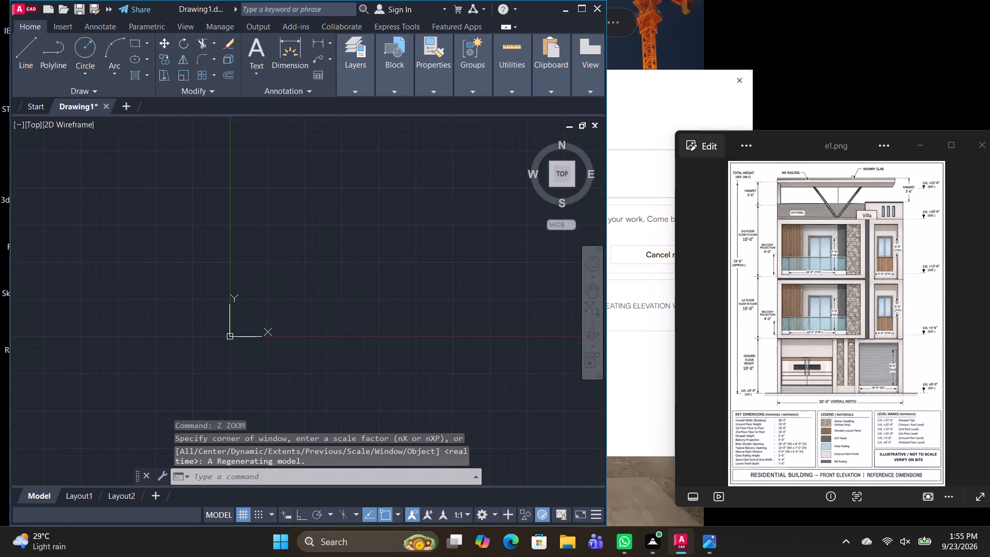
{"action": "middle_click_drag", "start_coordinate": [303, 275], "coordinate": [232, 295]}
{"action": "type", "text": "L"}
{"action": "key", "text": "space"}
{"action": "left_click", "coordinate": [187, 330]}
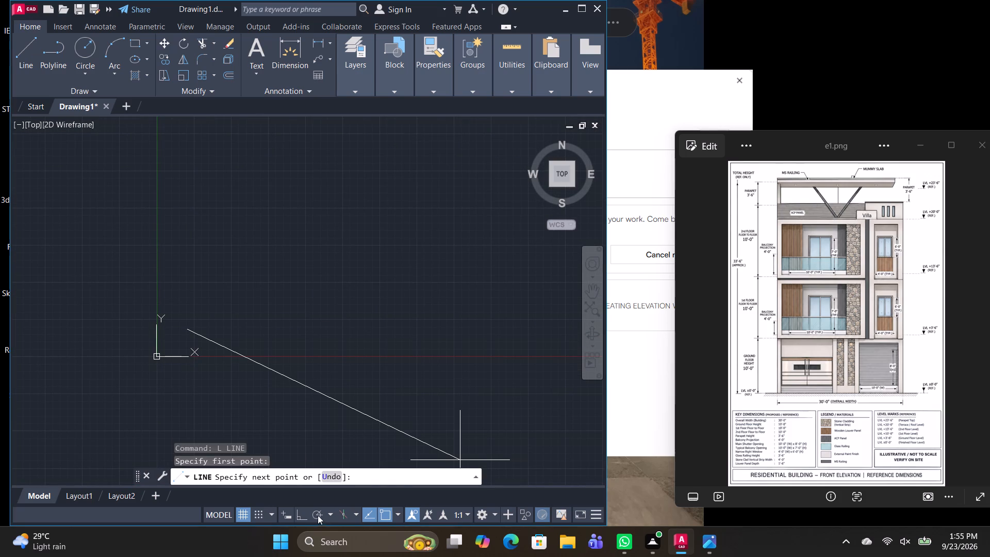
{"action": "left_click", "coordinate": [300, 517]}
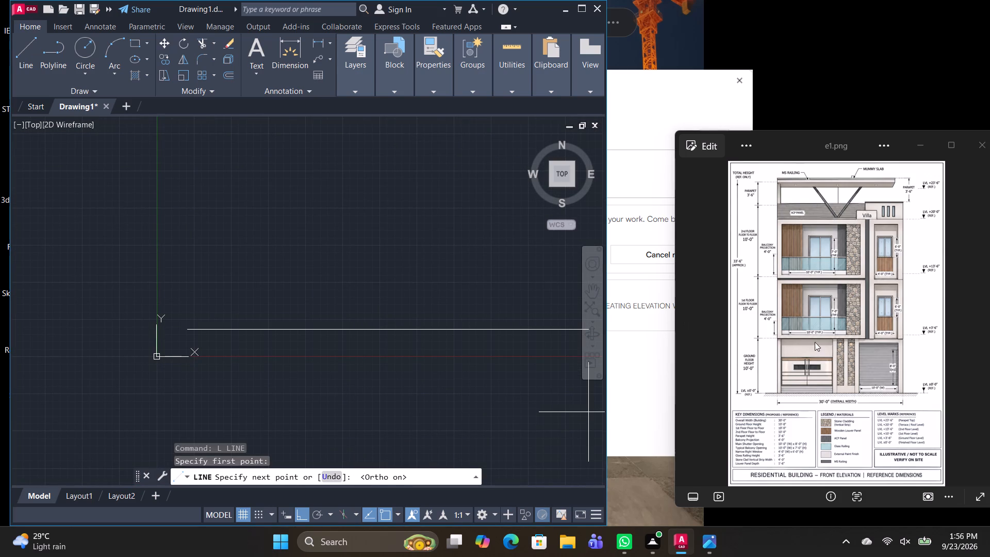
{"action": "scroll", "coordinate": [815, 342], "scroll_direction": "up", "scroll_amount": 8}
{"action": "middle_click_drag", "start_coordinate": [764, 401], "coordinate": [839, 349]}
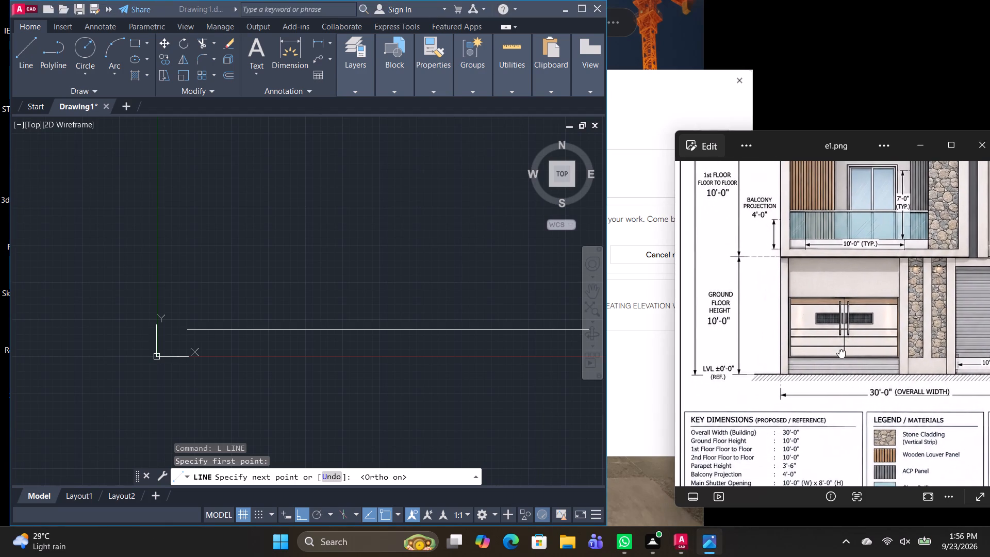
{"action": "middle_click_drag", "start_coordinate": [839, 349], "coordinate": [840, 347]}
{"action": "middle_click_drag", "start_coordinate": [852, 356], "coordinate": [794, 356]}
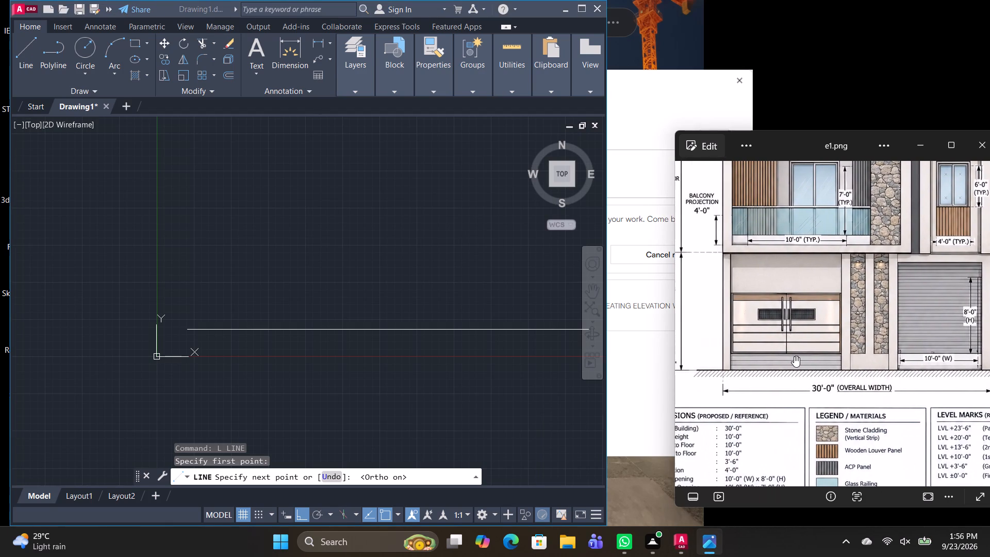
{"action": "middle_click_drag", "start_coordinate": [794, 356], "coordinate": [795, 356]}
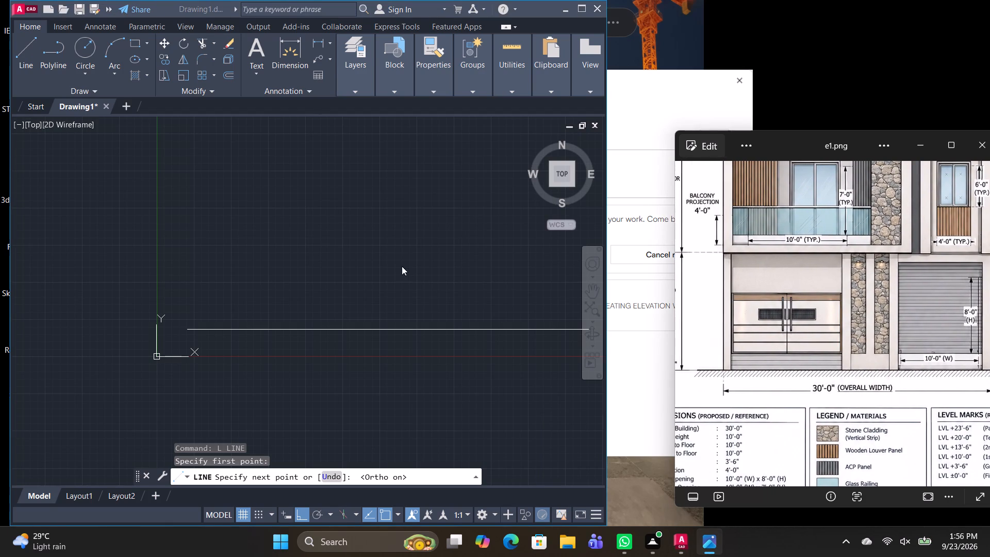
{"action": "left_click", "coordinate": [397, 310]}
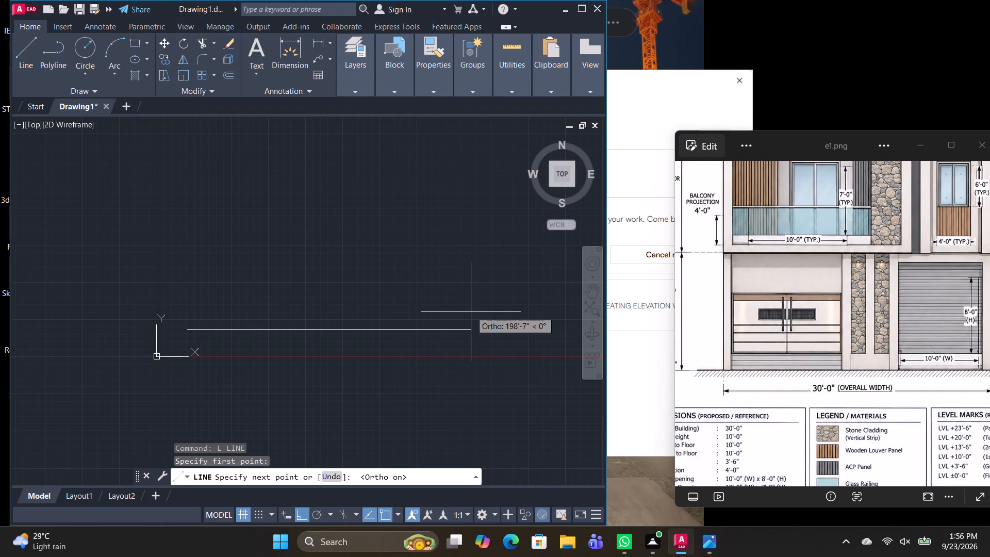
{"action": "type", "text": "30'"}
{"action": "key", "text": "Return"}
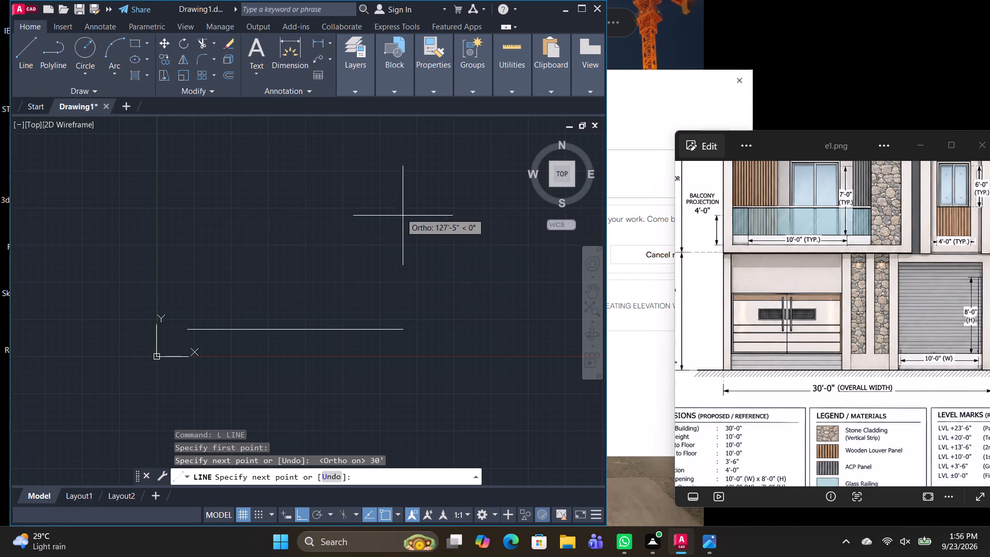
Continue the base line into a closed ground-floor outline with a 10' right side, 30' top and 10' left side.
{"action": "middle_click_drag", "start_coordinate": [206, 331], "coordinate": [354, 292]}
{"action": "scroll", "coordinate": [353, 292], "scroll_direction": "up", "scroll_amount": 3}
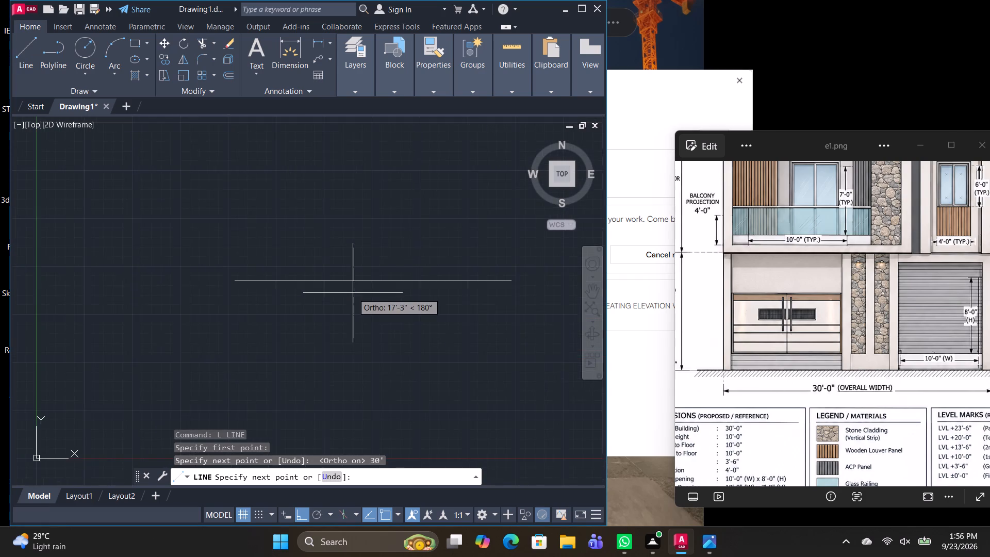
{"action": "scroll", "coordinate": [353, 293], "scroll_direction": "up", "scroll_amount": 3}
{"action": "middle_click_drag", "start_coordinate": [376, 303], "coordinate": [234, 373]}
{"action": "scroll", "coordinate": [242, 356], "scroll_direction": "down", "scroll_amount": 3}
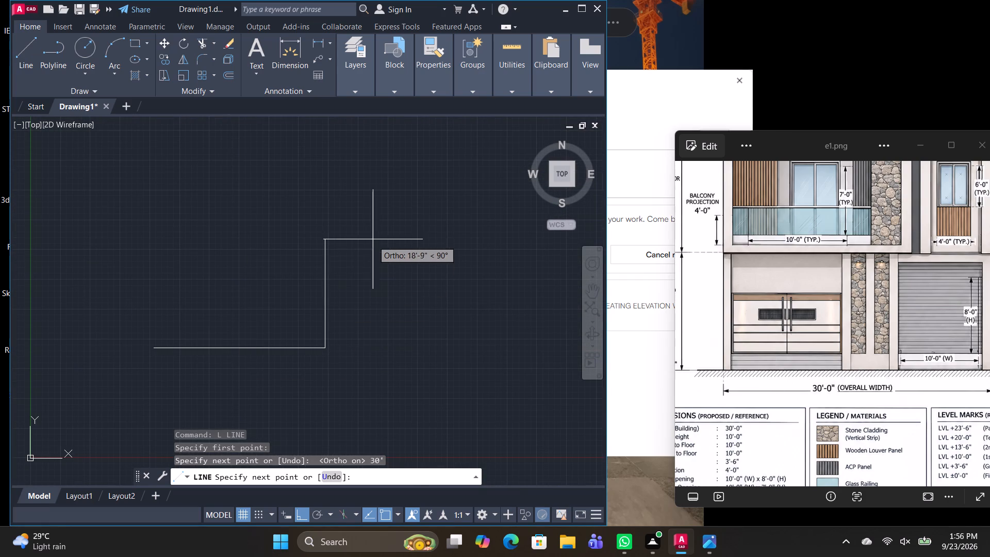
{"action": "middle_click_drag", "start_coordinate": [780, 315], "coordinate": [859, 316]}
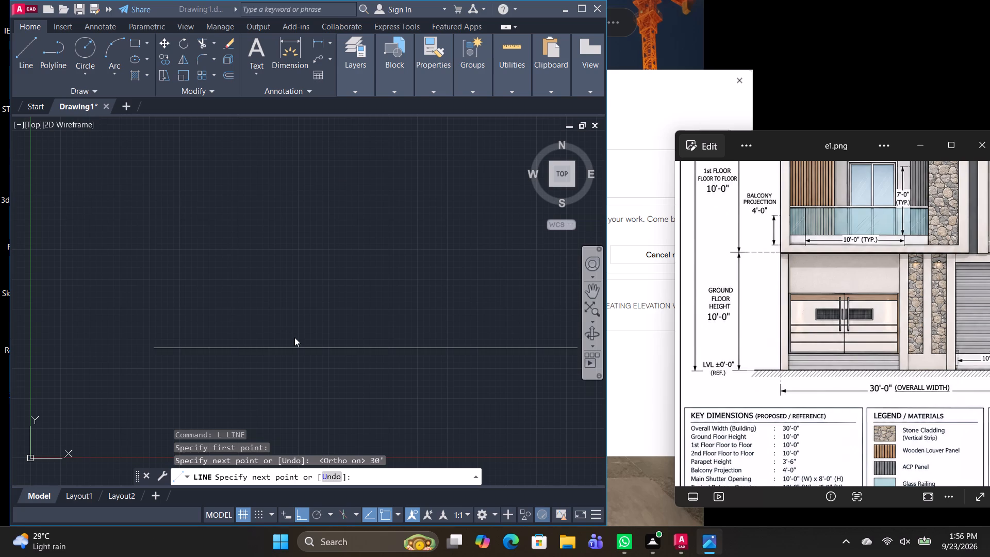
{"action": "left_click", "coordinate": [266, 326]}
{"action": "type", "text": "10"}
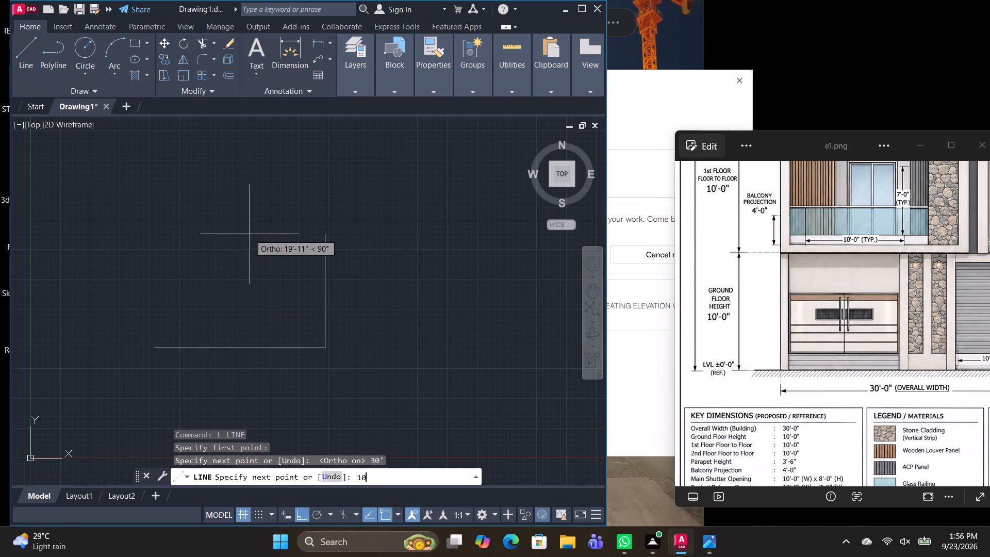
{"action": "key", "text": "apostrophe"}
{"action": "key", "text": "Return"}
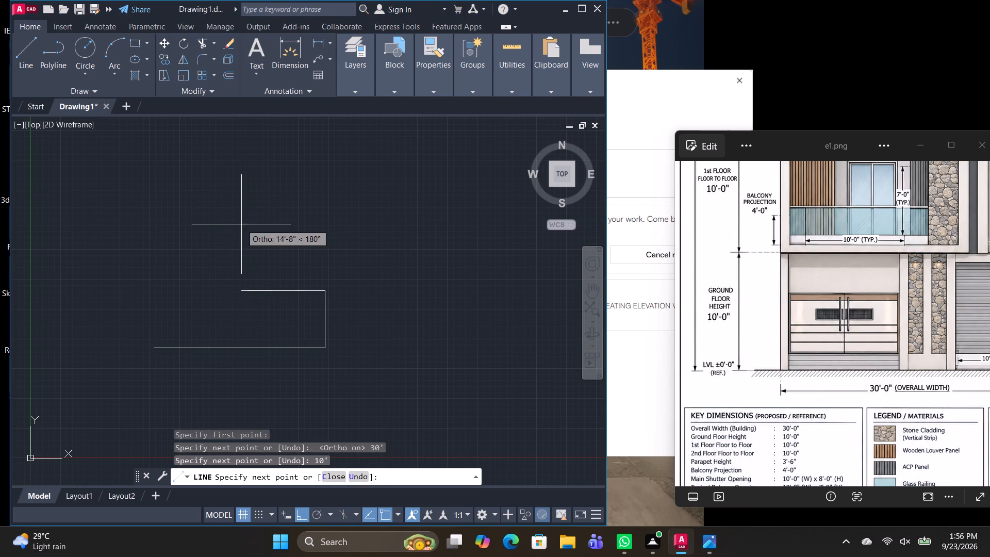
{"action": "type", "text": "30'"}
{"action": "key", "text": "Return"}
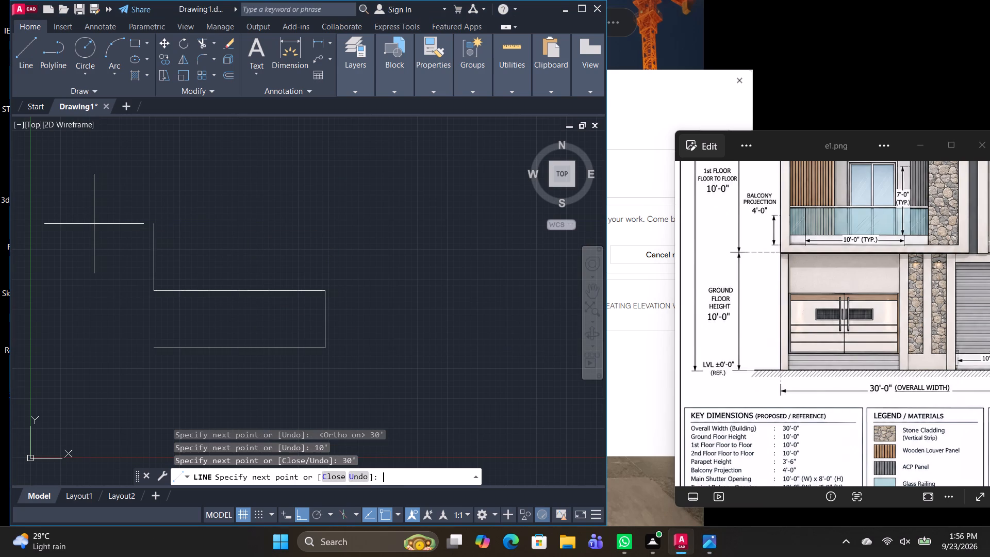
{"action": "type", "text": "10'"}
{"action": "key", "text": "Return"}
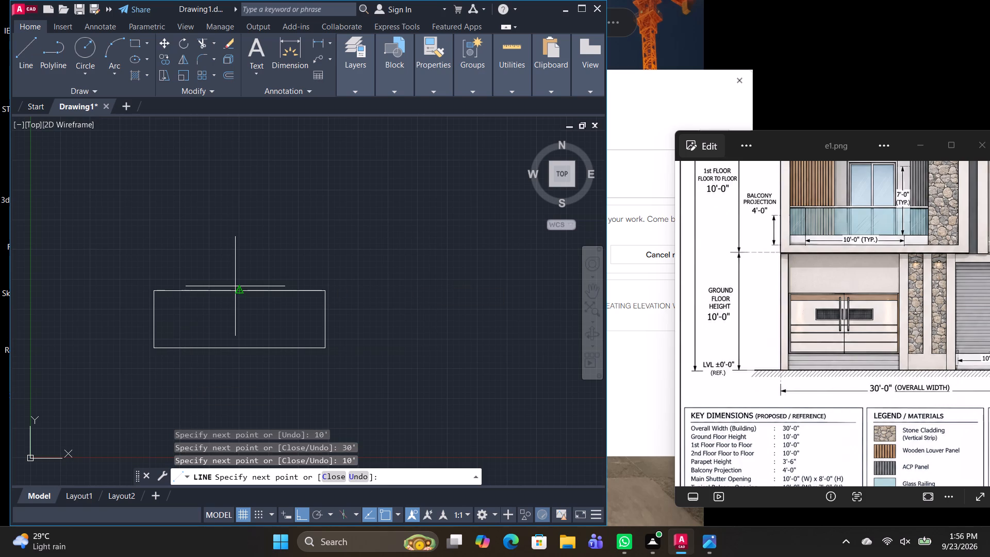
{"action": "key", "text": "space"}
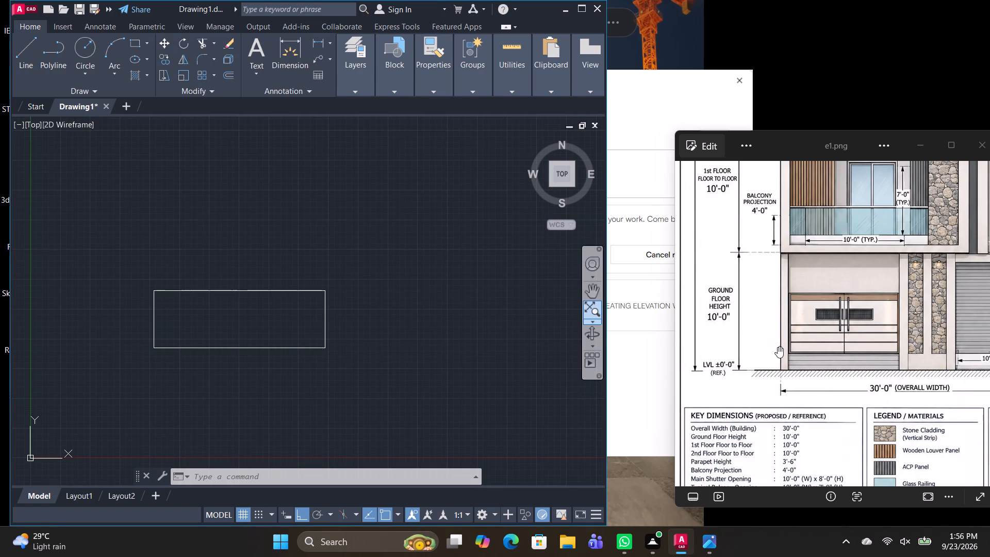
Offset the ground-floor outline's left edge 1'6" inward for the left pier.
{"action": "scroll", "coordinate": [163, 330], "scroll_direction": "up", "scroll_amount": 1}
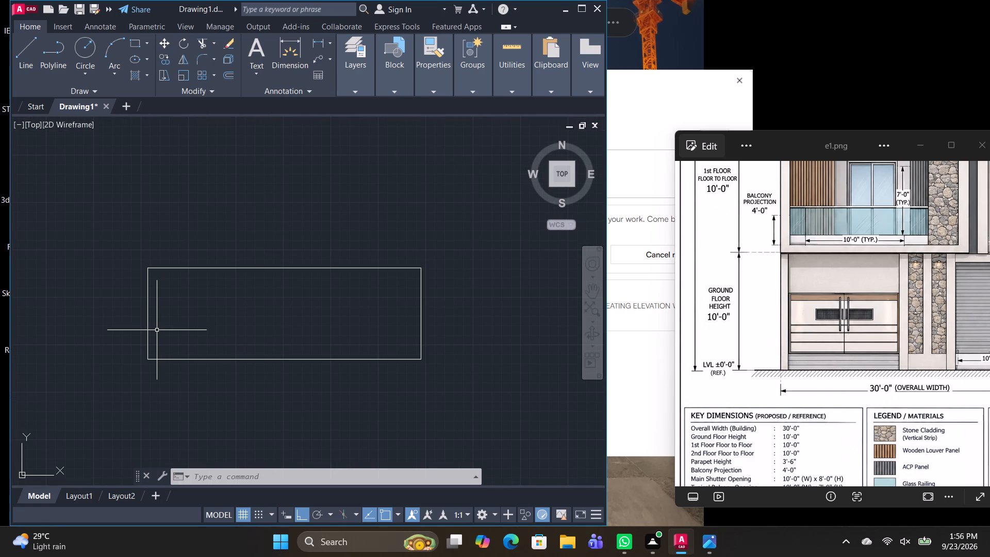
{"action": "type", "text": "O"}
{"action": "key", "text": "space"}
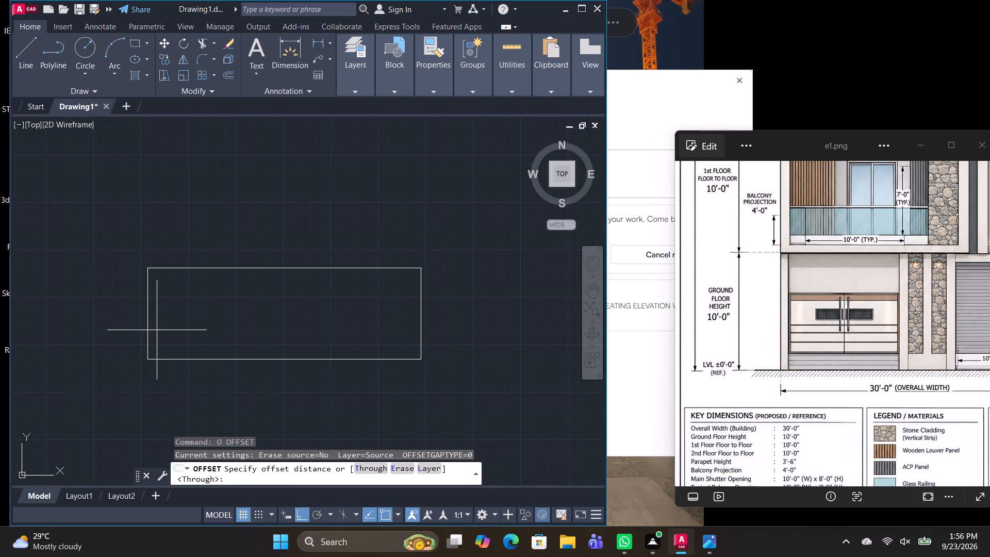
{"action": "type", "text": "1'"}
{"action": "type", "text": "6\""}
{"action": "key", "text": "Return"}
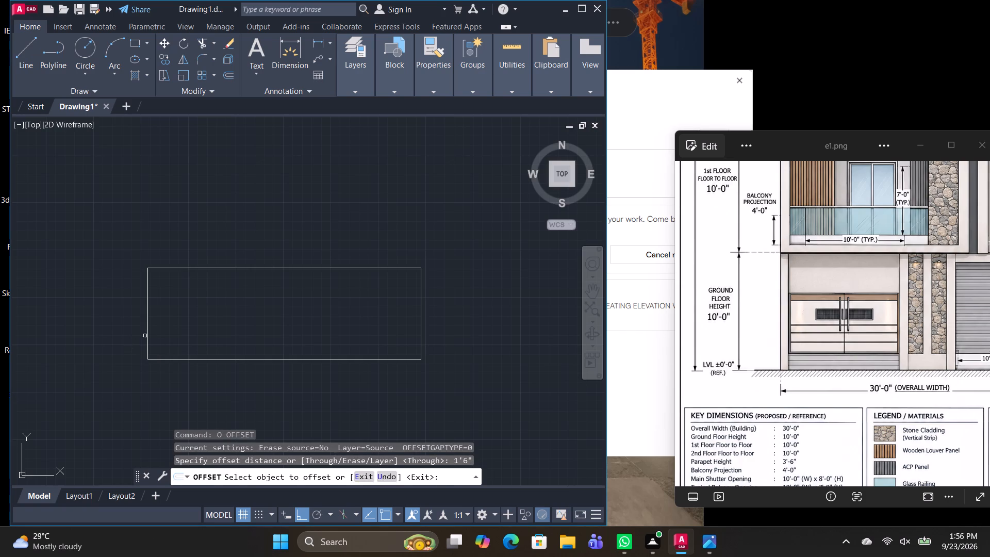
{"action": "left_click", "coordinate": [147, 335]}
{"action": "left_click", "coordinate": [163, 336]}
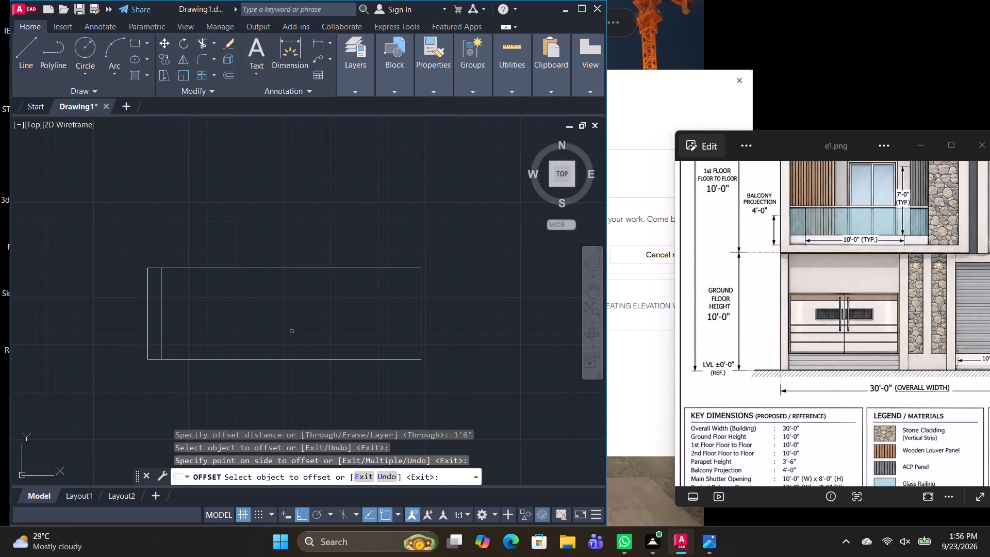
Offset the left pier's inner line 10' to the right for the main gate opening.
{"action": "key", "text": "space"}
{"action": "key", "text": "space"}
{"action": "type", "text": "10'"}
{"action": "key", "text": "Return"}
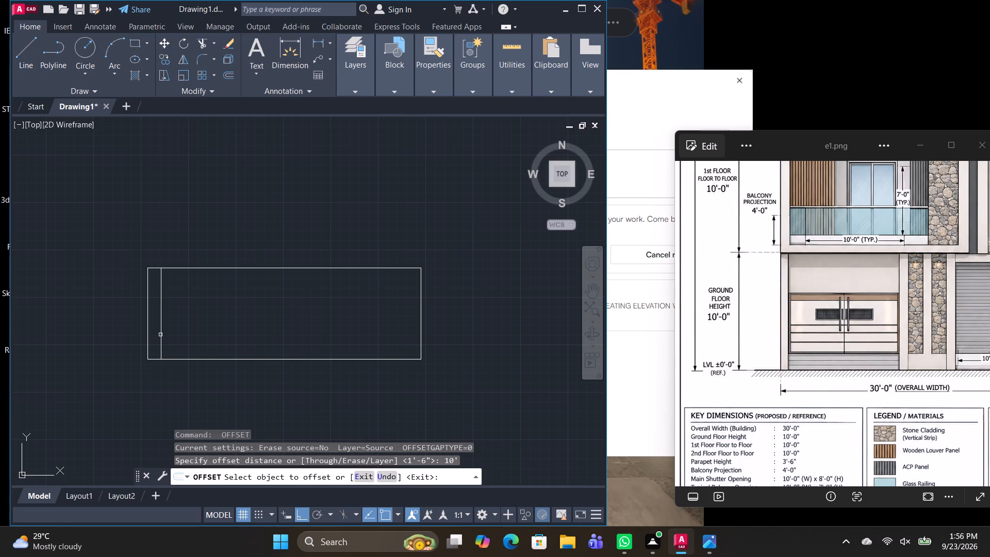
{"action": "left_click", "coordinate": [162, 333]}
{"action": "left_click", "coordinate": [256, 330]}
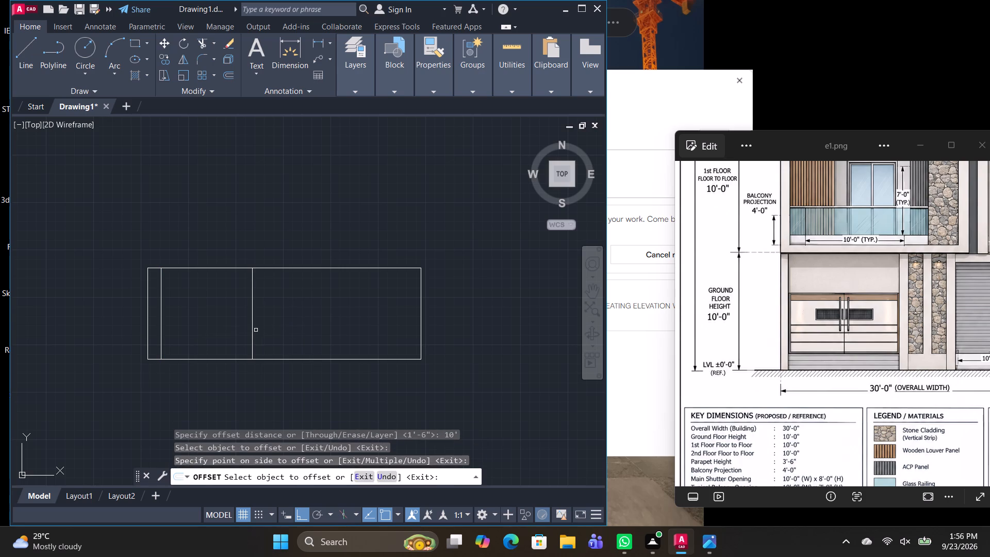
Offset the gate opening's right-hand line 1'6" to the right for the second pier.
{"action": "key", "text": "space"}
{"action": "key", "text": "space"}
{"action": "type", "text": "1'6\""}
{"action": "key", "text": "Return"}
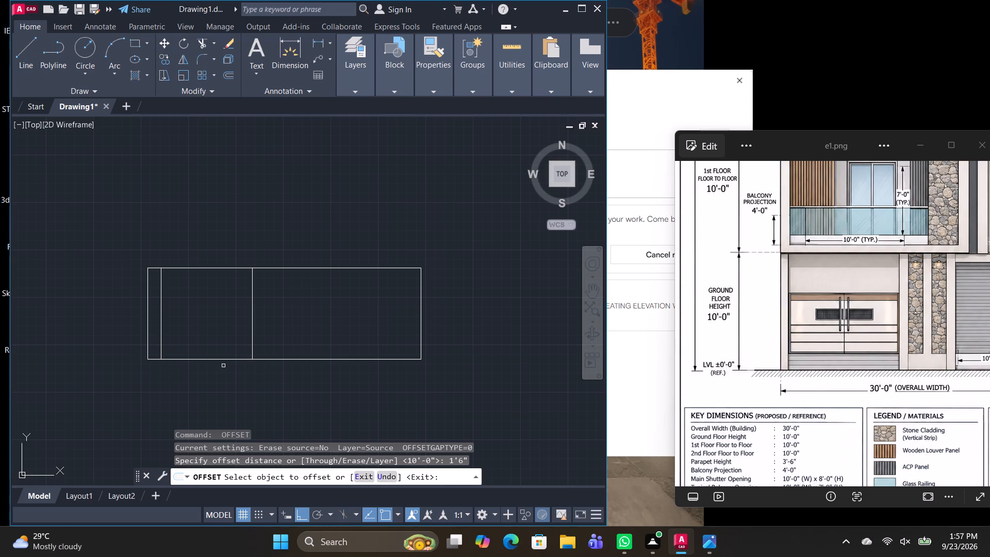
{"action": "left_click", "coordinate": [252, 327]}
{"action": "left_click", "coordinate": [279, 330]}
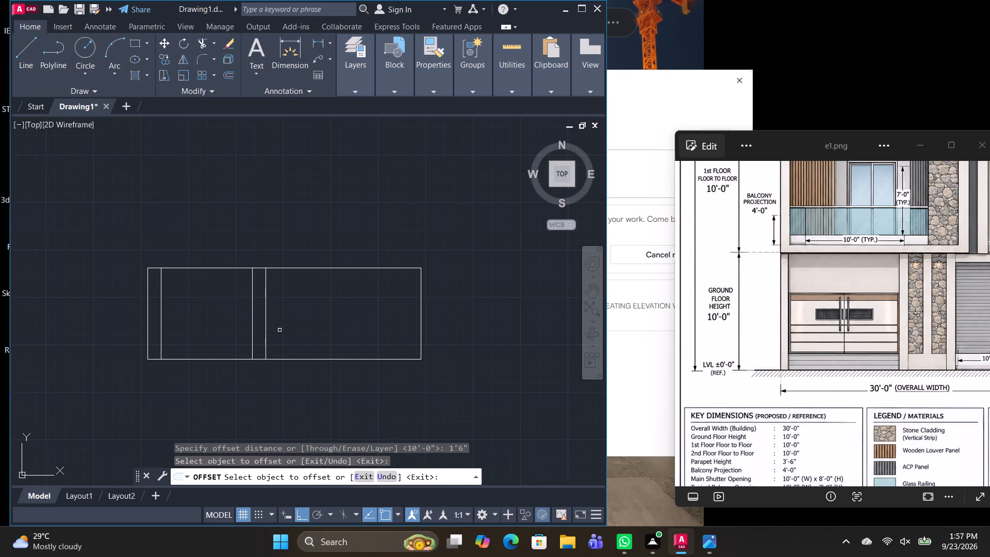
{"action": "key", "text": "space"}
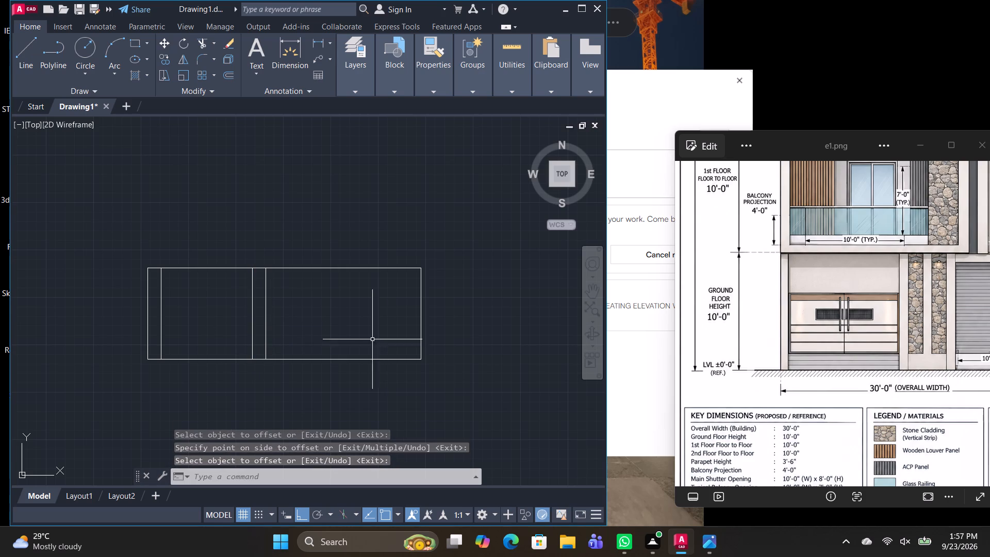
Offset the ground-floor outline's bottom edge 1'6" upward as the horizontal base band.
{"action": "middle_click_drag", "start_coordinate": [360, 335], "coordinate": [282, 316]}
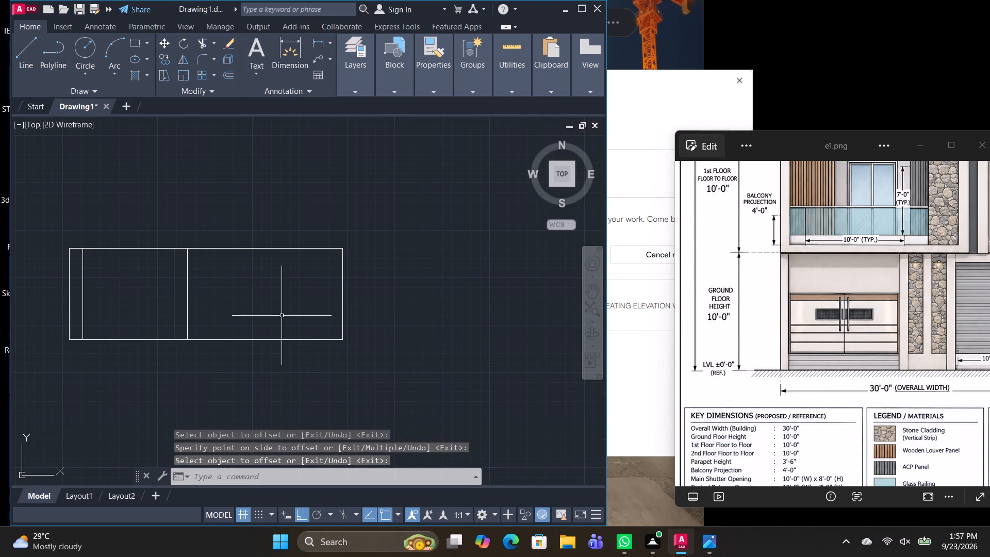
{"action": "type", "text": "O"}
{"action": "key", "text": "space"}
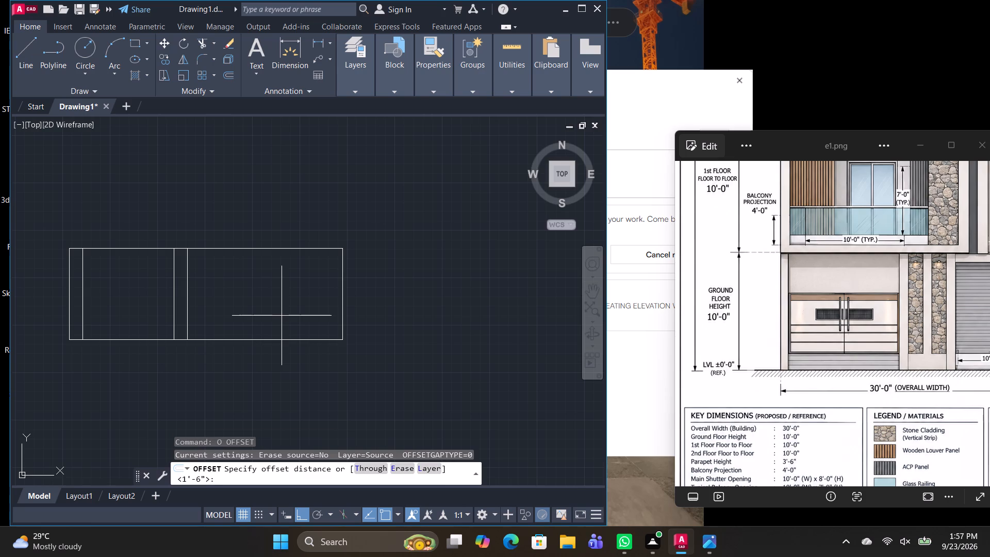
{"action": "key", "text": "space"}
{"action": "left_click", "coordinate": [206, 339]}
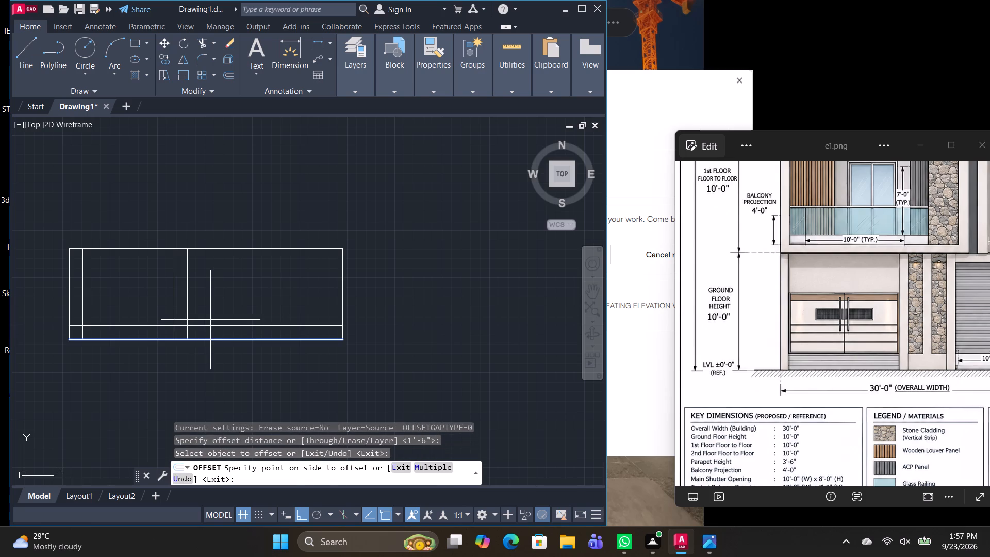
{"action": "left_click", "coordinate": [214, 312]}
{"action": "key", "text": "Escape"}
Trim the base band's horizontal line out of the left pier and the second pier.
{"action": "type", "text": "TR"}
{"action": "key", "text": "space"}
{"action": "scroll", "coordinate": [84, 331], "scroll_direction": "up", "scroll_amount": 1}
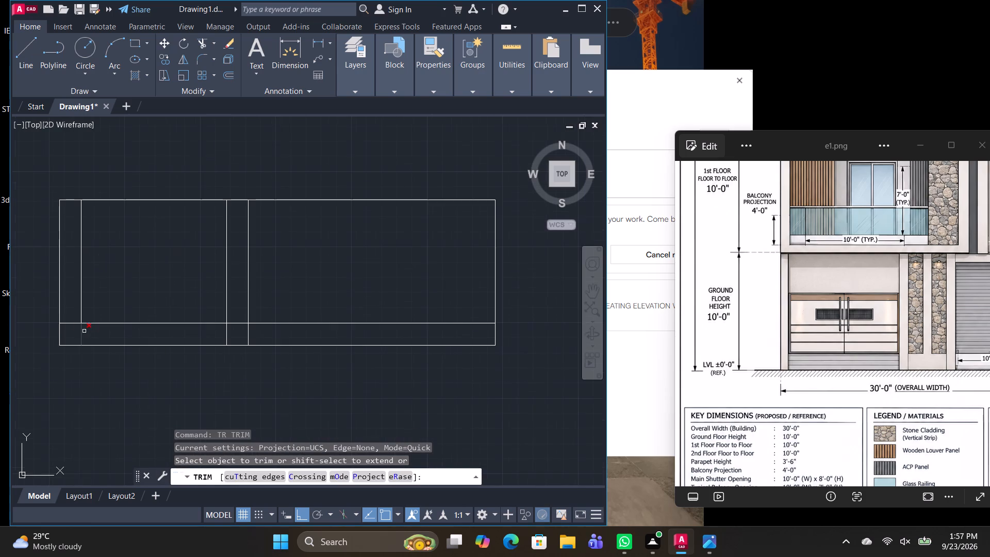
{"action": "left_click", "coordinate": [71, 324]}
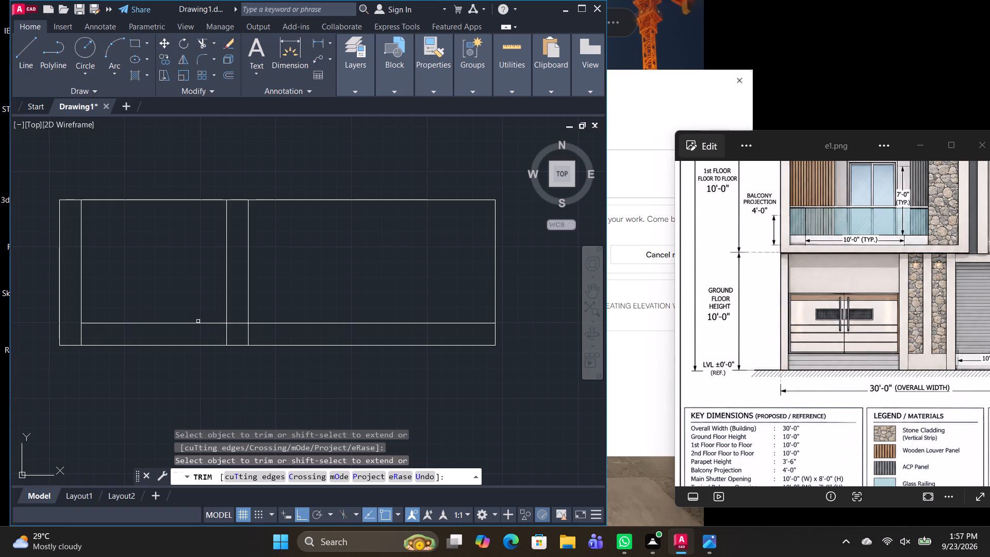
{"action": "left_click", "coordinate": [240, 323]}
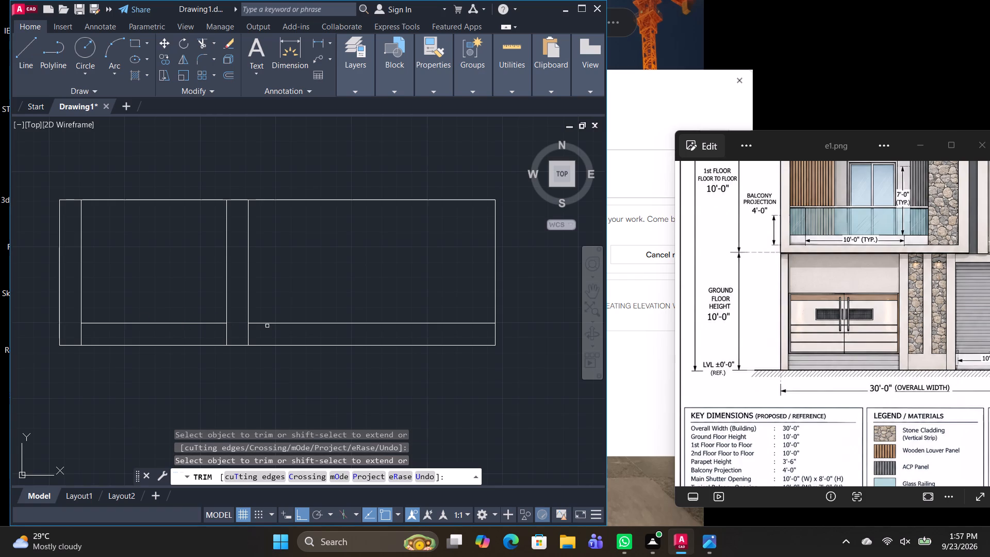
{"action": "key", "text": "space"}
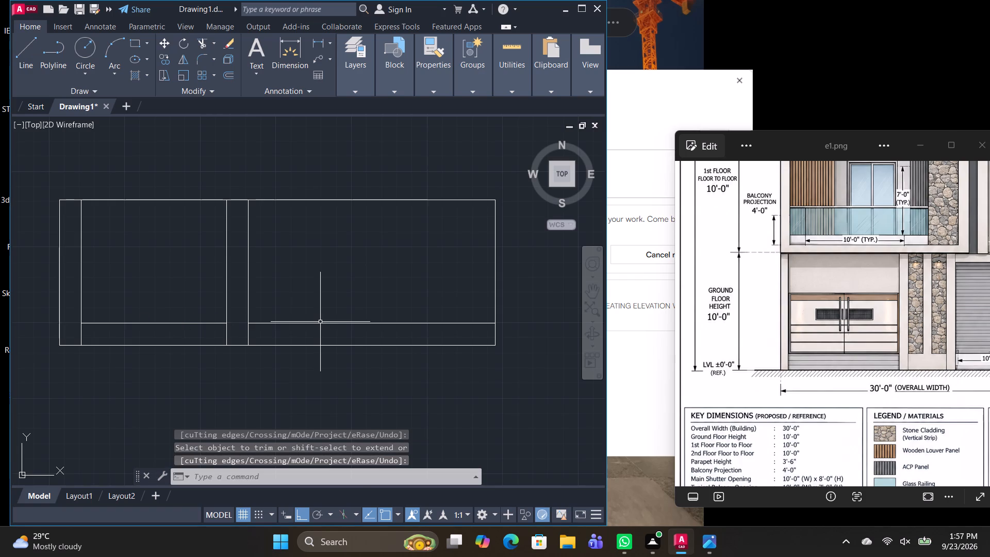
Offset the second pier's right-hand line 2' to the right for the first stone-cladding strip.
{"action": "type", "text": "O"}
{"action": "key", "text": "space"}
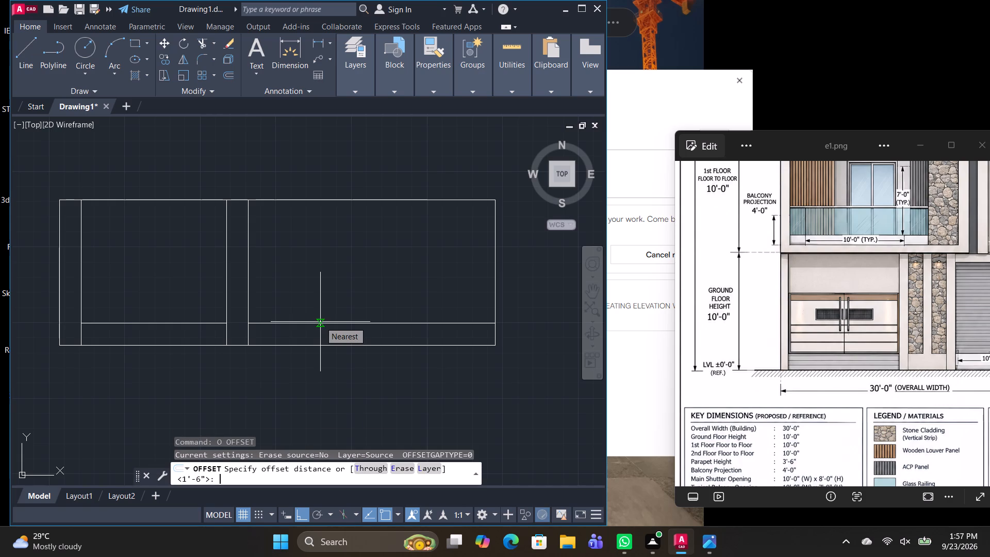
{"action": "type", "text": "2'"}
{"action": "key", "text": "Return"}
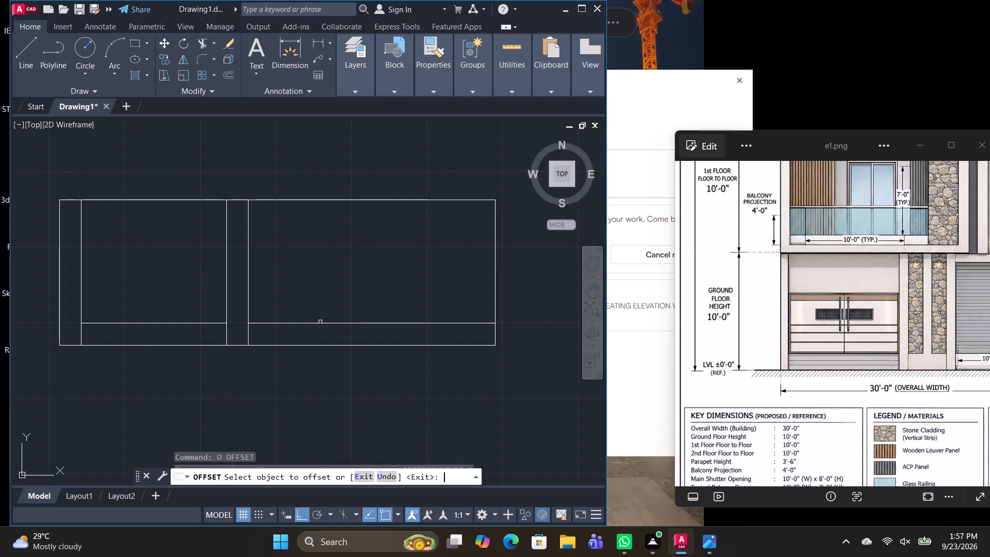
{"action": "left_click", "coordinate": [247, 282]}
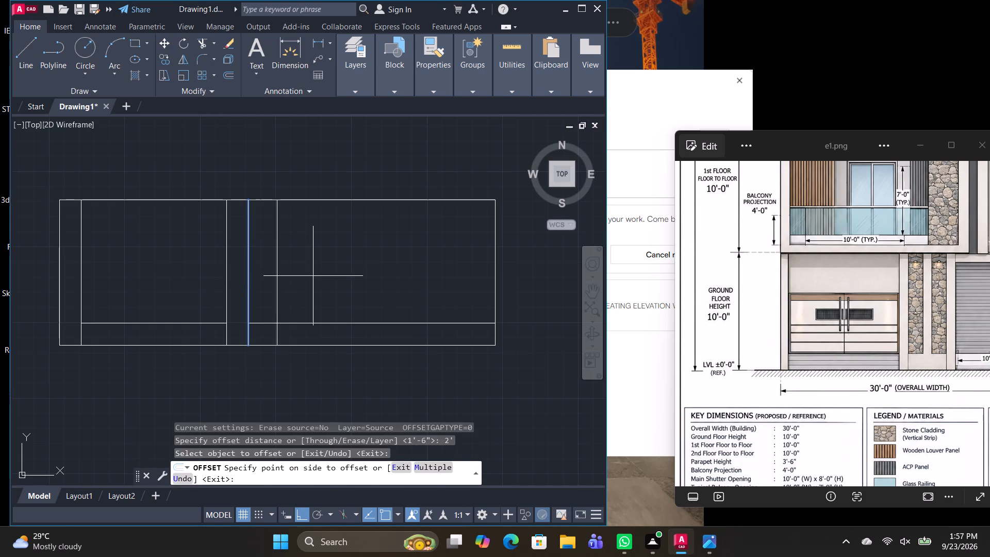
{"action": "left_click", "coordinate": [313, 276]}
{"action": "left_click", "coordinate": [277, 285]}
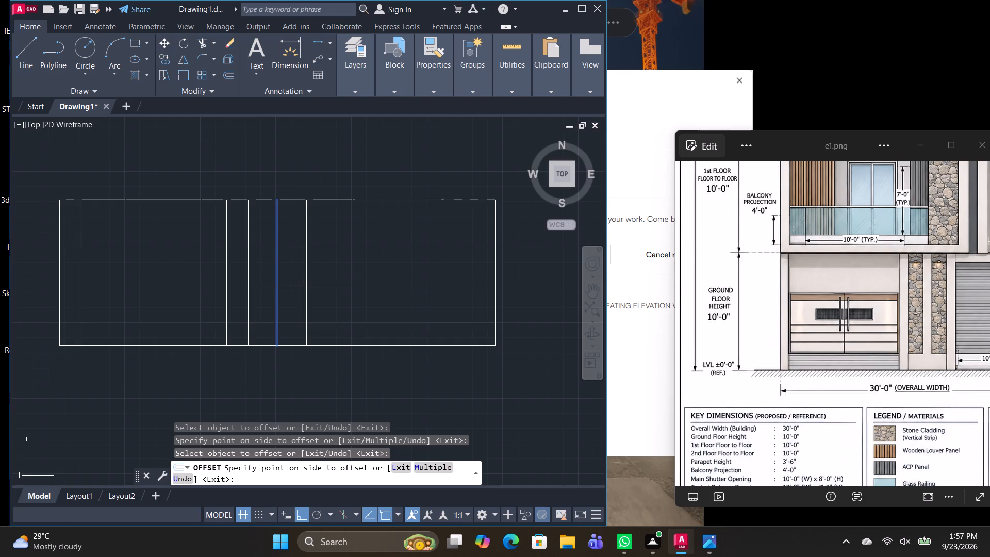
{"action": "key", "text": "Escape"}
Offset the first stone strip's right-hand line to the right by the second pier's width, 1'6", picking the distance from that pier's edges.
{"action": "key", "text": "space"}
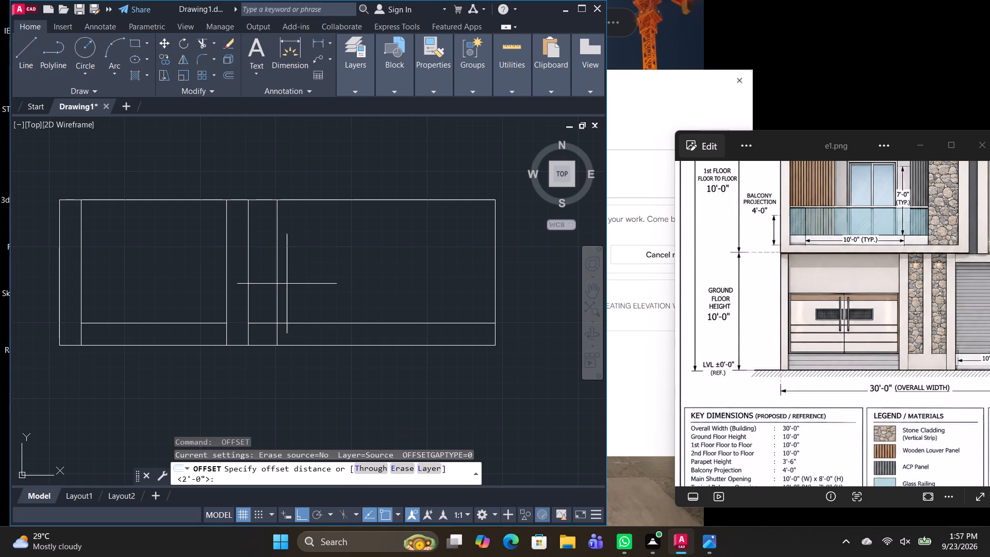
{"action": "left_click", "coordinate": [225, 323]}
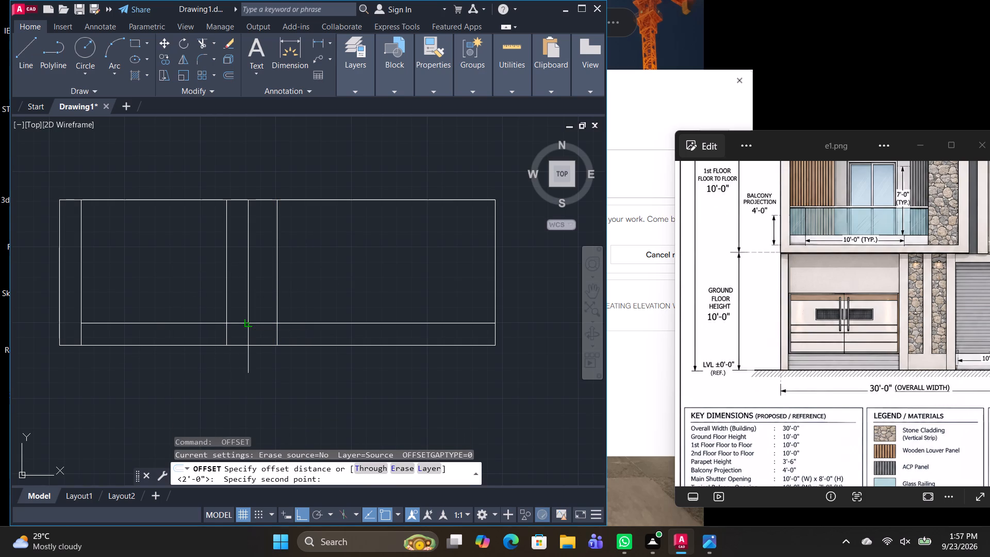
{"action": "left_click", "coordinate": [248, 322]}
{"action": "left_click", "coordinate": [276, 306]}
{"action": "left_click", "coordinate": [306, 308]}
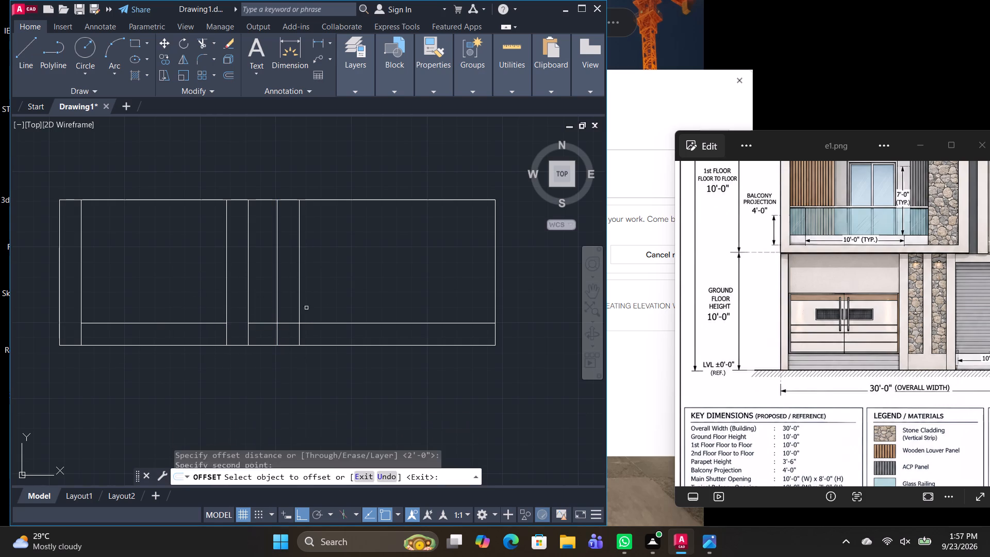
{"action": "key", "text": "space"}
Offset the newest vertical line 2' to the right for the second stone-cladding strip.
{"action": "key", "text": "space"}
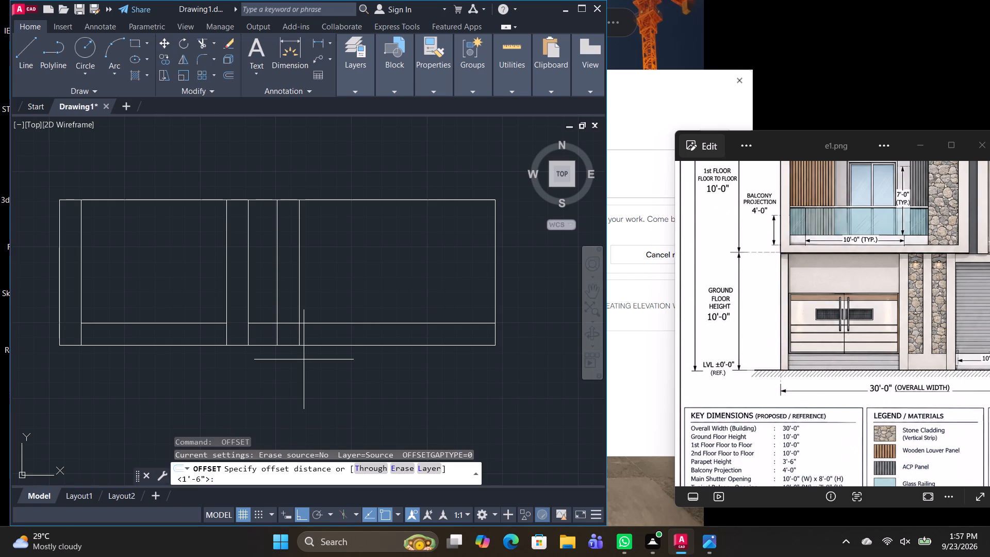
{"action": "key", "text": "2"}
{"action": "key", "text": "apostrophe"}
{"action": "key", "text": "Return"}
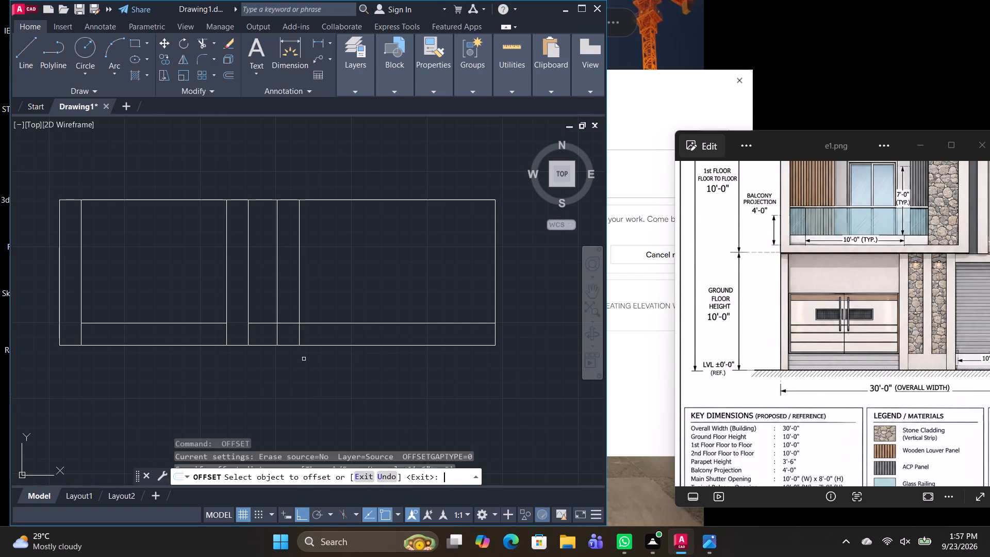
{"action": "left_click", "coordinate": [297, 311]}
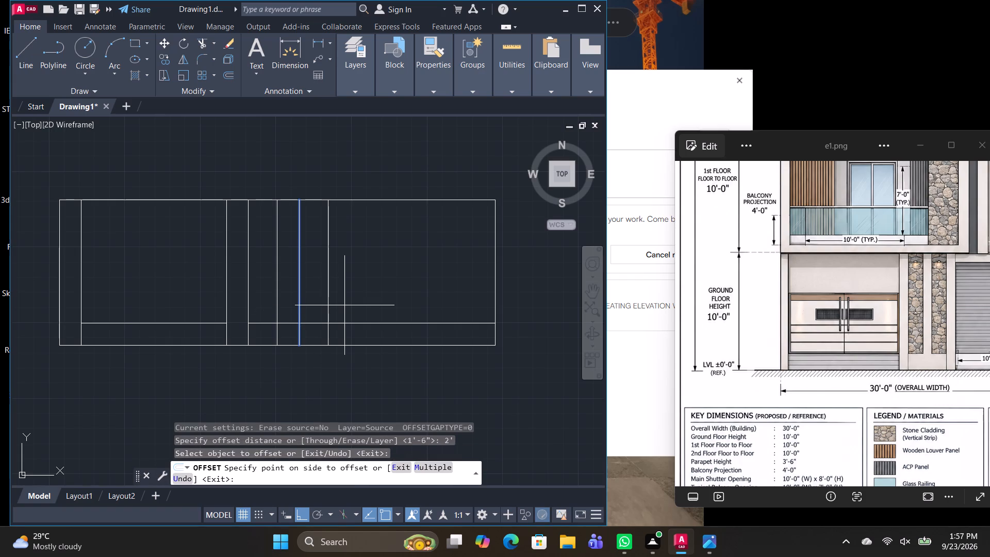
{"action": "left_click", "coordinate": [345, 305]}
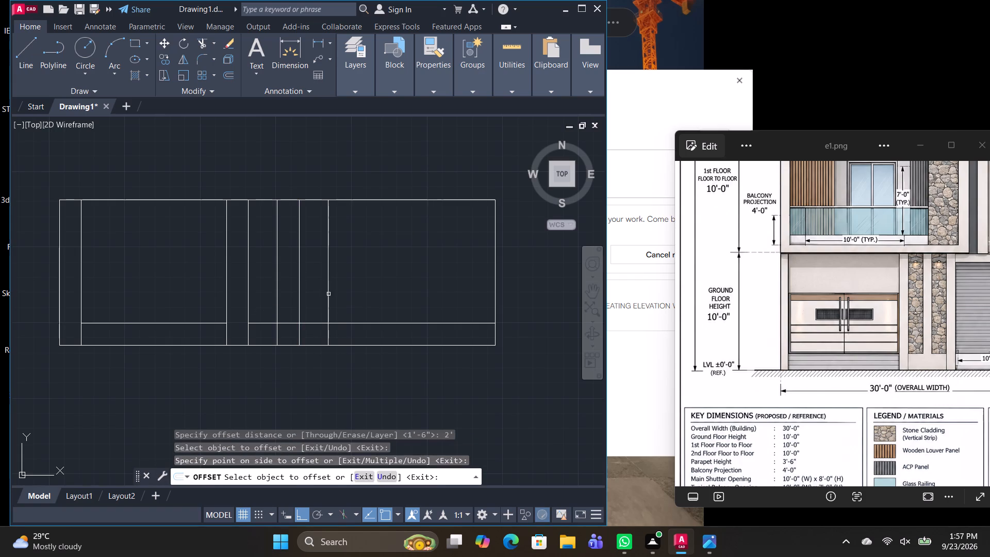
{"action": "key", "text": "space"}
Offset the second stone strip's right-hand line to the right by the second pier's picked width for the third pier.
{"action": "key", "text": "space"}
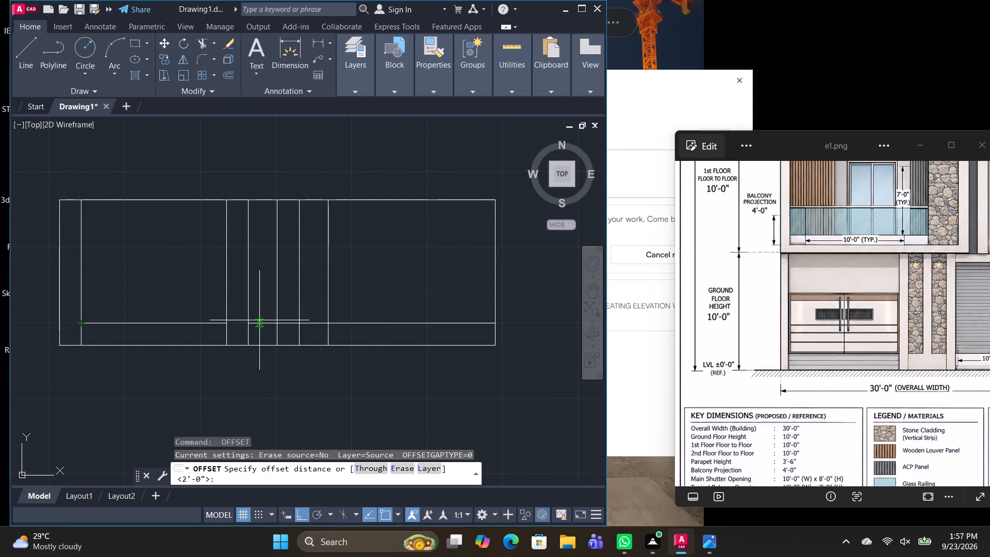
{"action": "left_click", "coordinate": [227, 322]}
{"action": "left_click", "coordinate": [246, 321]}
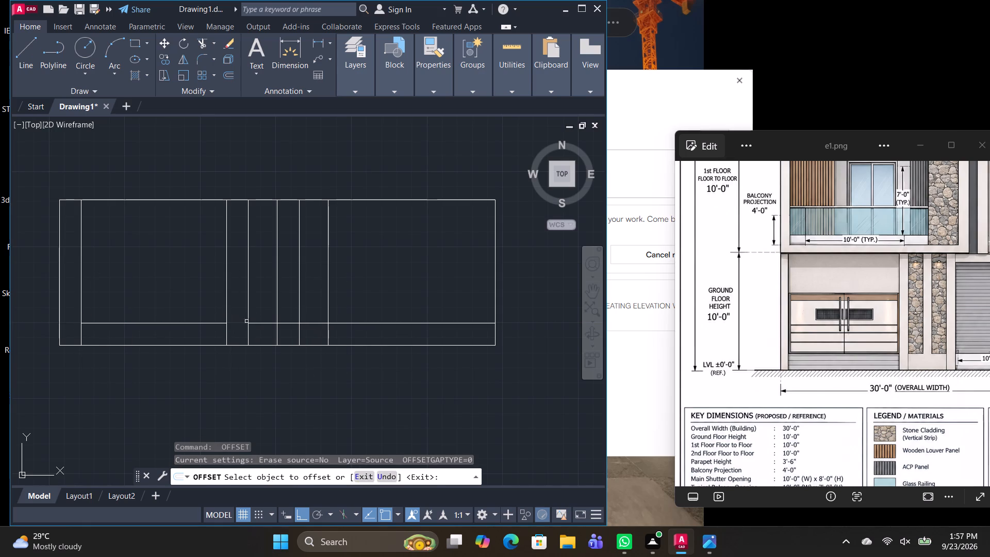
{"action": "left_click", "coordinate": [327, 314]}
{"action": "left_click", "coordinate": [395, 312]}
{"action": "key", "text": "space"}
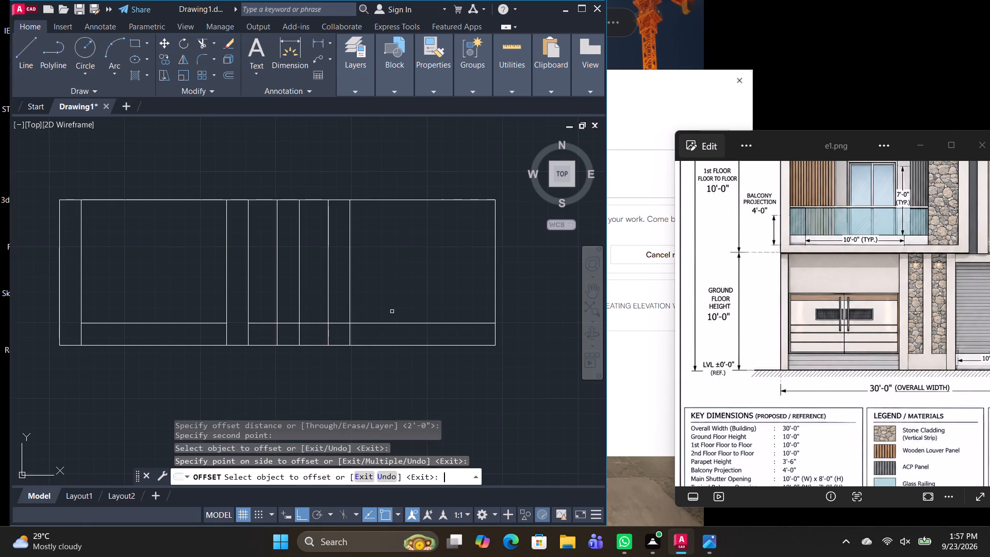
{"action": "key", "text": "Escape"}
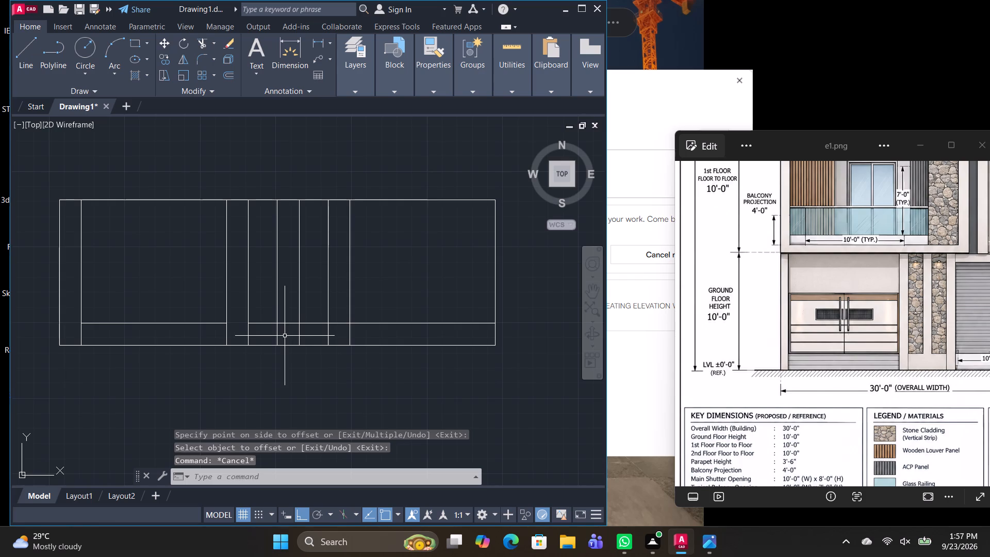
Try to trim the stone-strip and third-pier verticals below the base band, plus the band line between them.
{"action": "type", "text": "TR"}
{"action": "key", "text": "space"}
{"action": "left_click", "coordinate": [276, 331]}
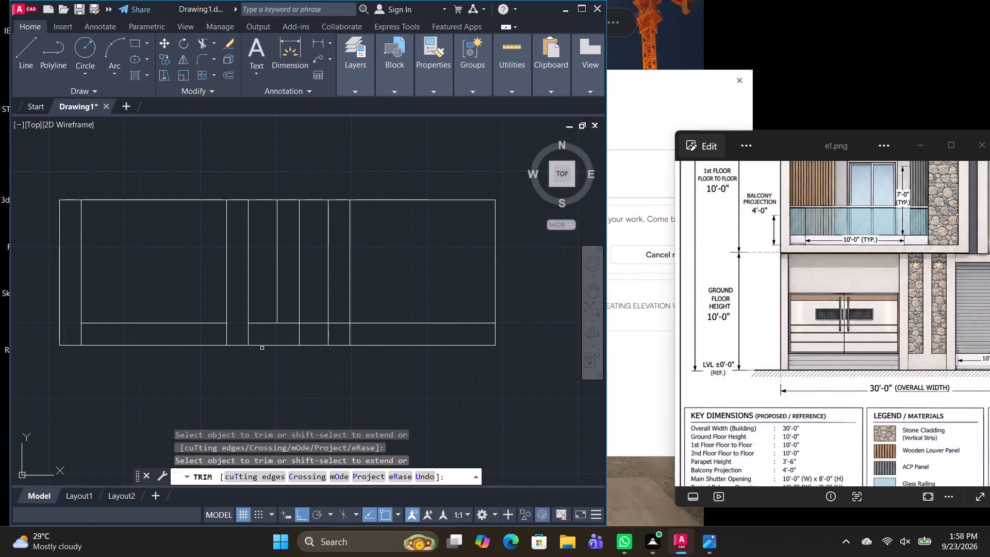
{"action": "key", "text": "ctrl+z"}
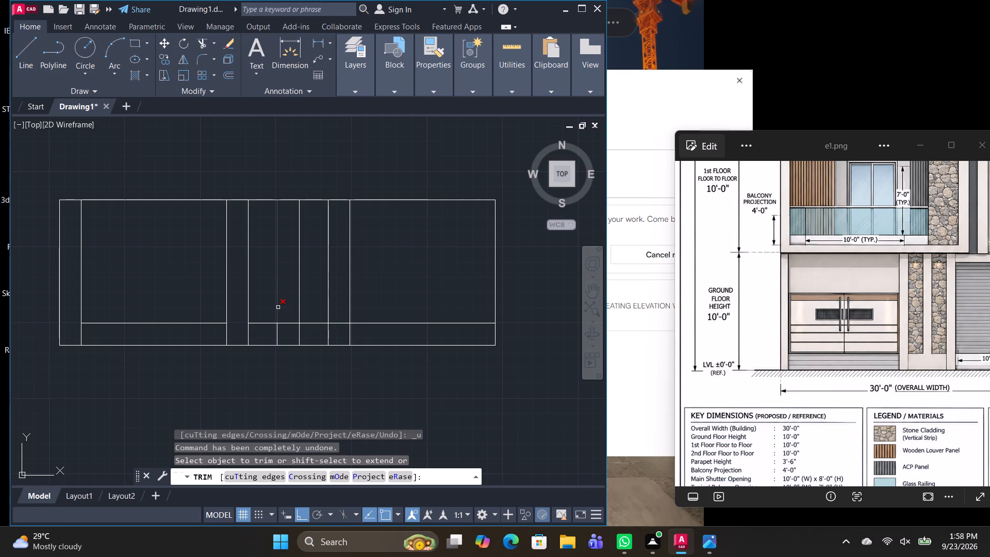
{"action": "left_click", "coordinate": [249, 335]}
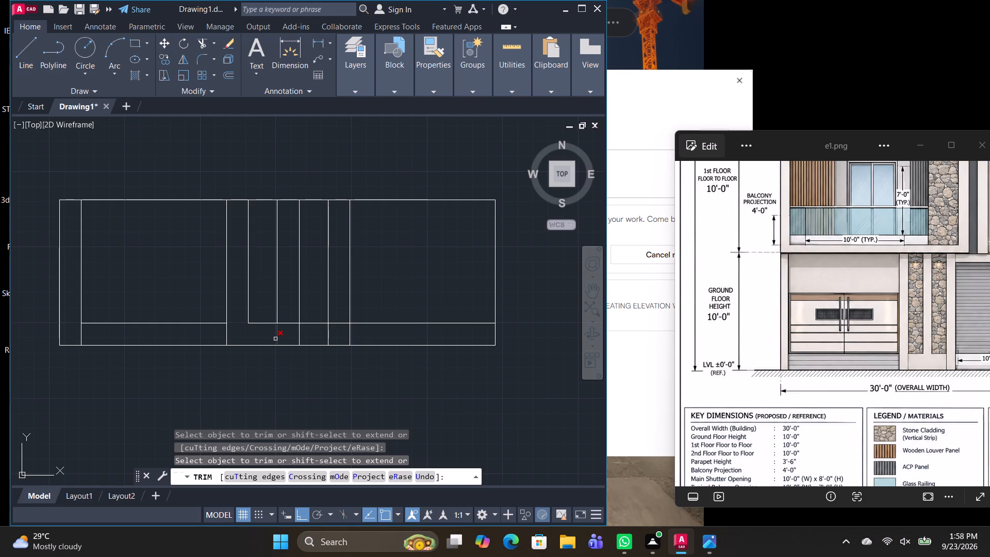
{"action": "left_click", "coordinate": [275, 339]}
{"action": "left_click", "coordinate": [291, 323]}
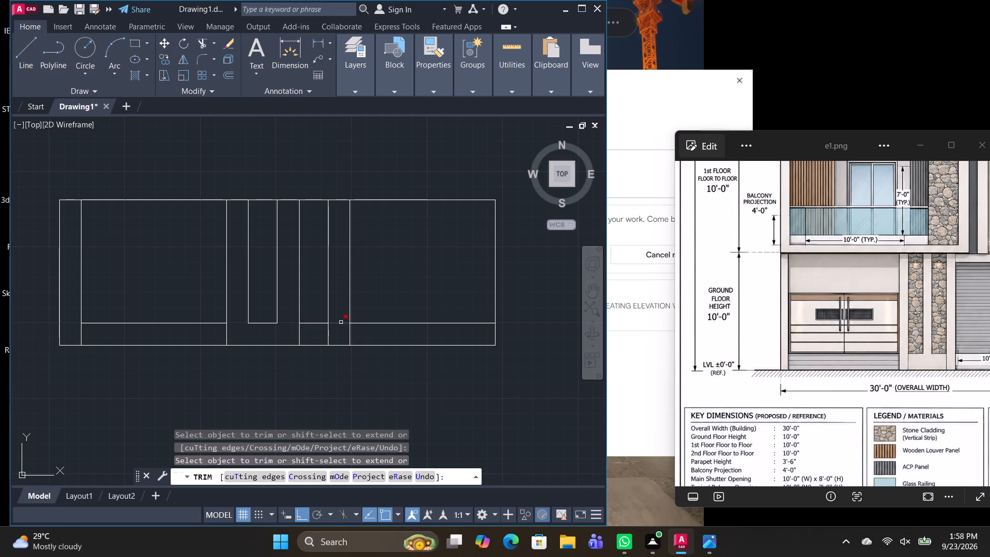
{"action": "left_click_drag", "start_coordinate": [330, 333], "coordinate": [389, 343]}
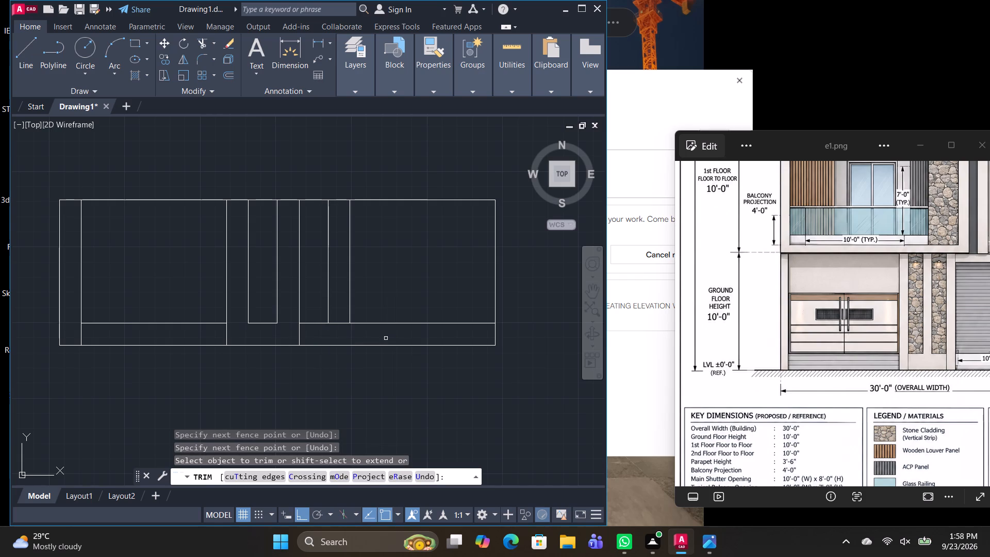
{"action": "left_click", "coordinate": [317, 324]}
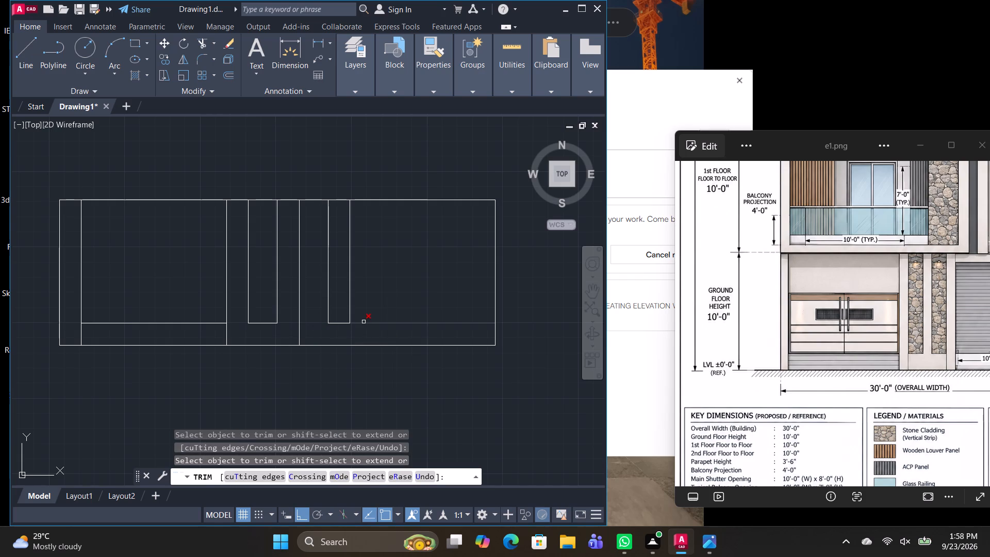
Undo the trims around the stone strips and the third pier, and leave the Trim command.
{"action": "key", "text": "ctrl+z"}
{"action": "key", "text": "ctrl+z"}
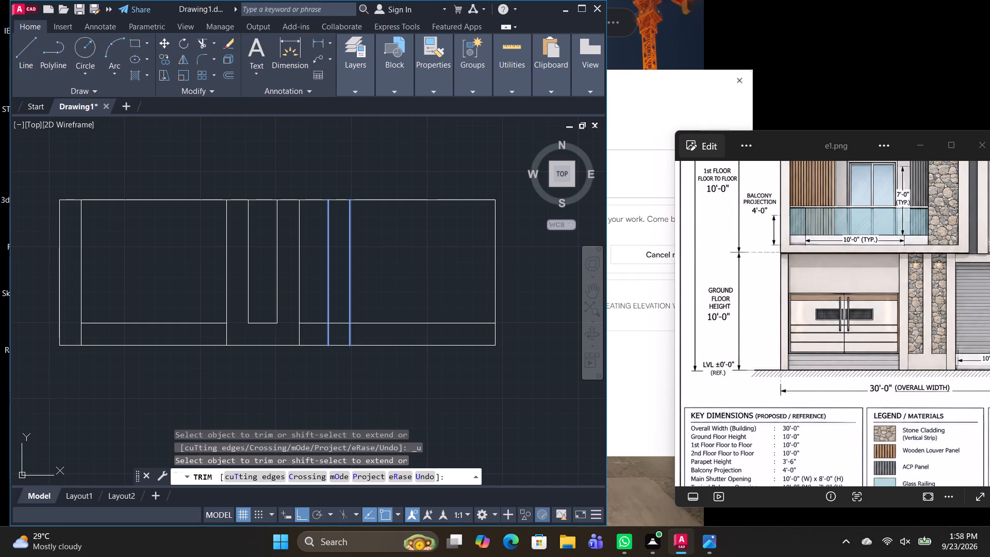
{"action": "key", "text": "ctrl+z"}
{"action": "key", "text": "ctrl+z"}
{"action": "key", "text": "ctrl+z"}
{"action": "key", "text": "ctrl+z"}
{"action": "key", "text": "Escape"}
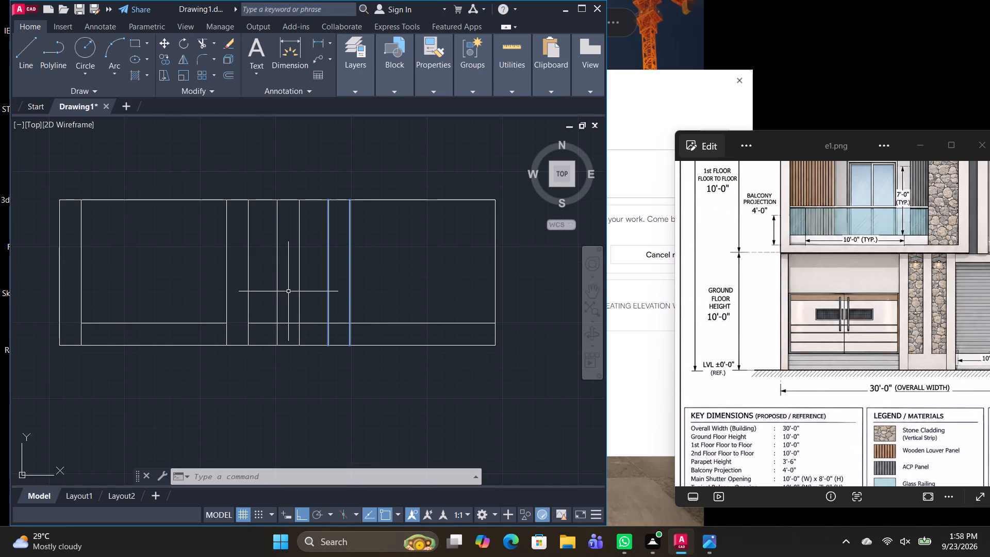
Trim the two verticals between the stone strips below the base band, and the band line across that gap and the third pier.
{"action": "type", "text": "TR"}
{"action": "key", "text": "space"}
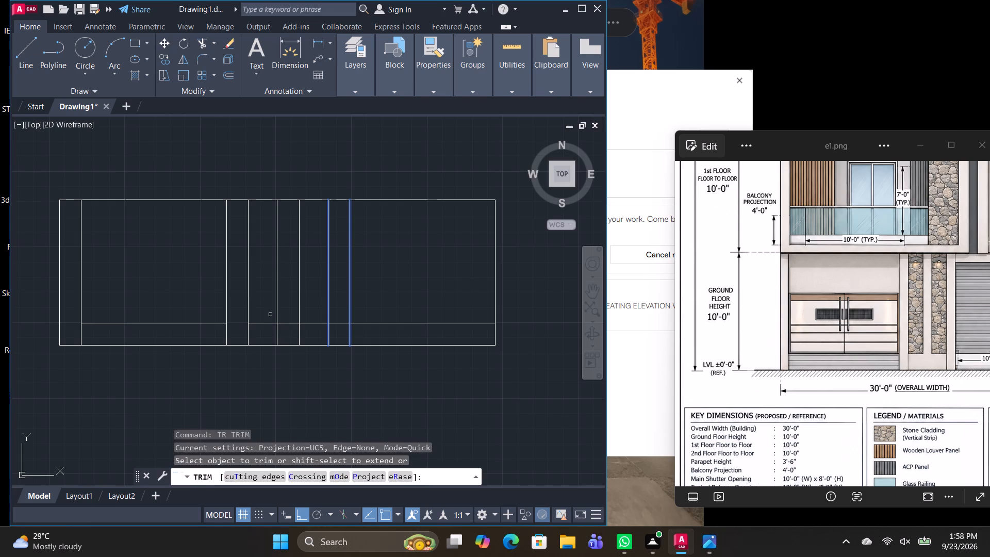
{"action": "left_click_drag", "start_coordinate": [267, 338], "coordinate": [278, 340]}
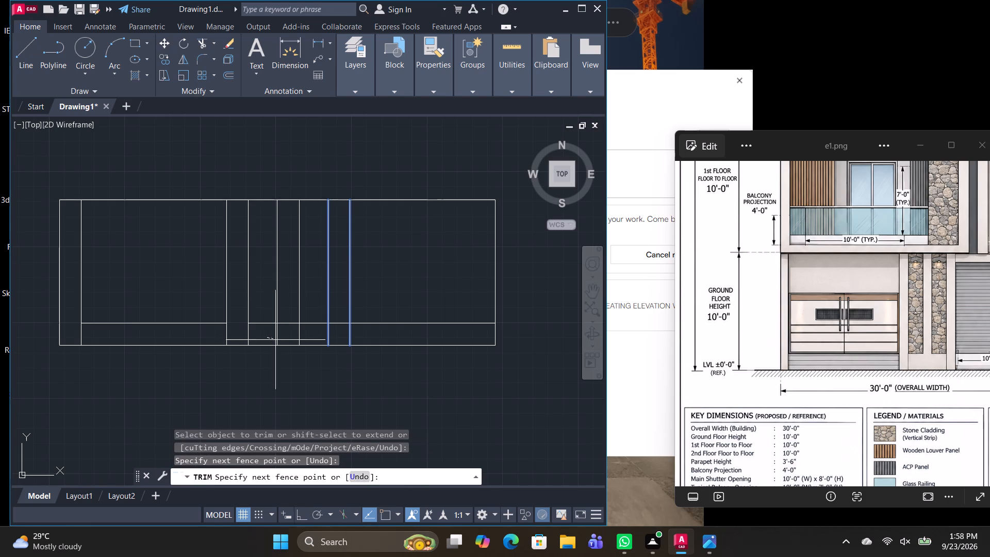
{"action": "left_click_drag", "start_coordinate": [278, 340], "coordinate": [310, 340]}
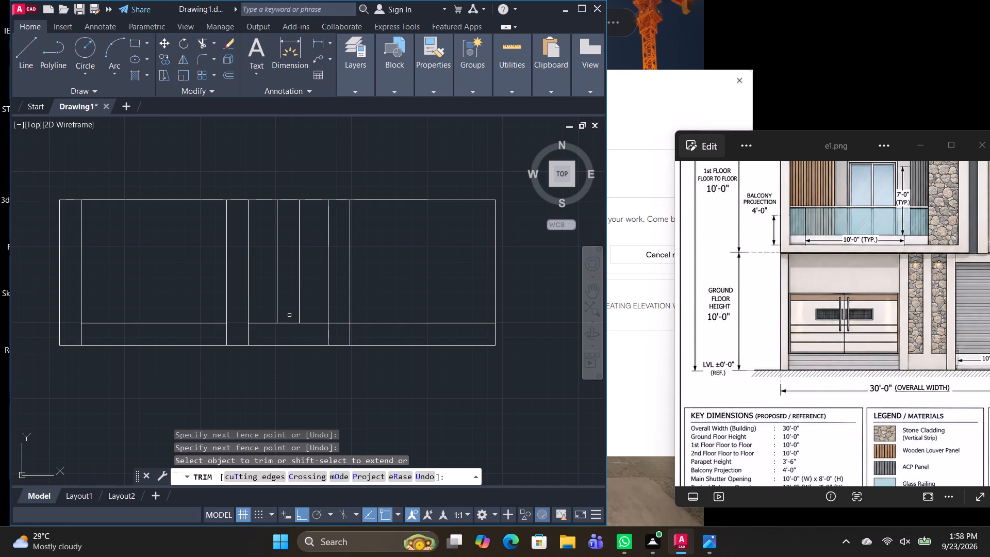
{"action": "left_click", "coordinate": [292, 324]}
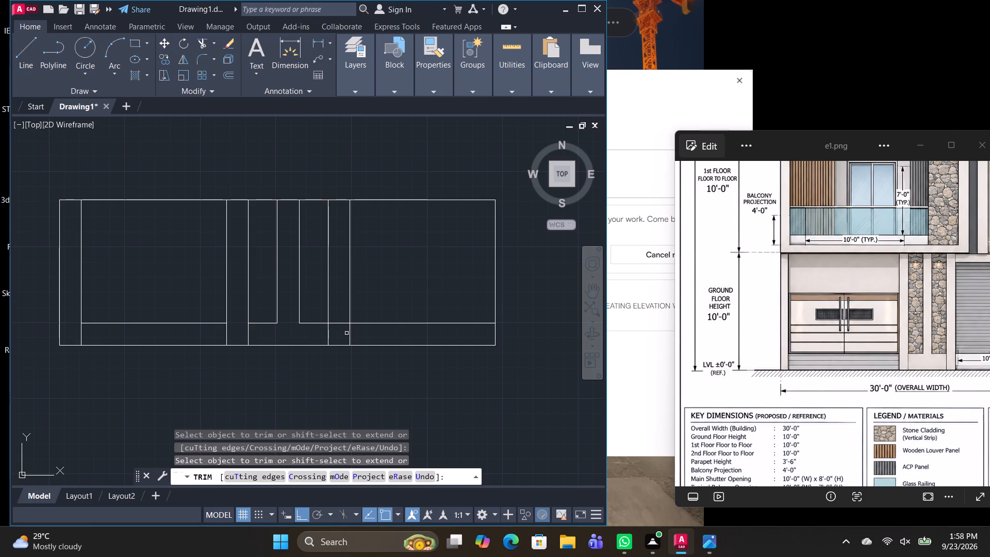
{"action": "left_click_drag", "start_coordinate": [346, 333], "coordinate": [367, 335]}
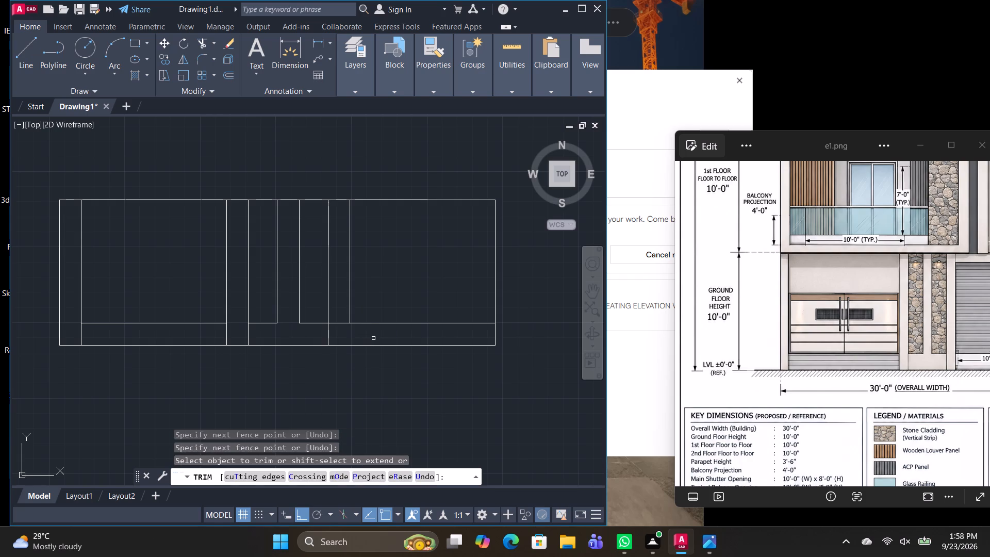
{"action": "key", "text": "ctrl+z"}
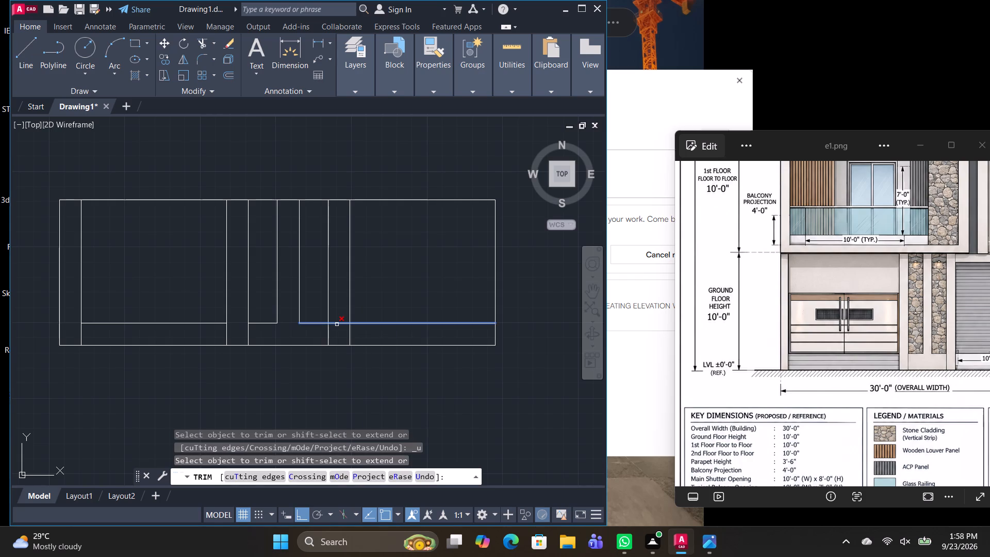
{"action": "left_click", "coordinate": [337, 324]}
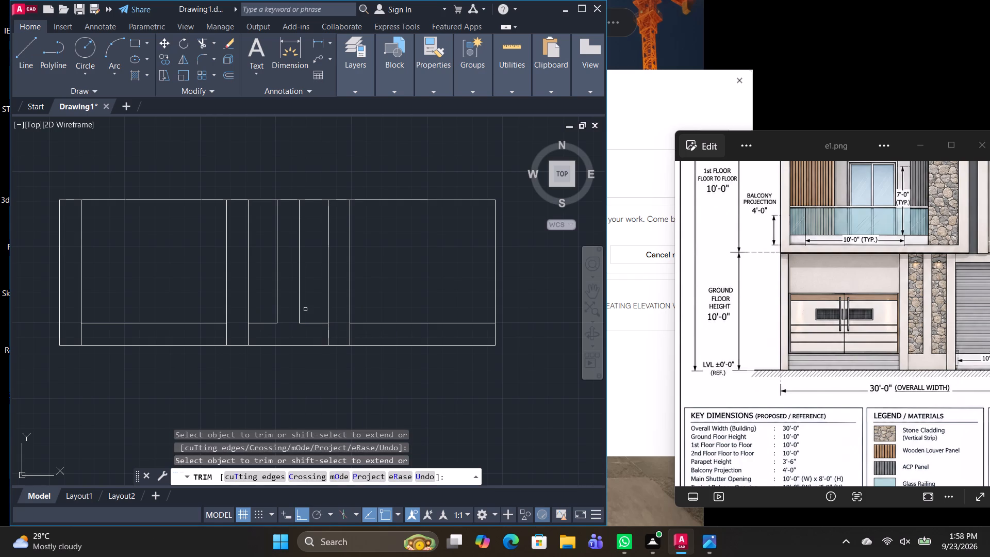
{"action": "middle_click_drag", "start_coordinate": [441, 312], "coordinate": [359, 301]}
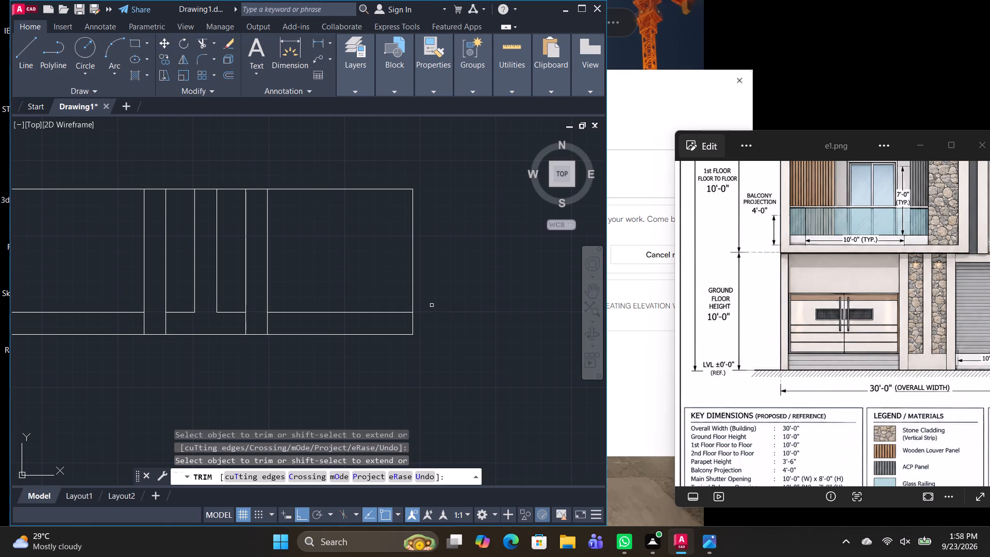
{"action": "key", "text": "Escape"}
Examine the main shutter opening and its dimensions in the e1.png reference, and return to the AutoCAD drawing.
{"action": "middle_click_drag", "start_coordinate": [817, 337], "coordinate": [707, 336]}
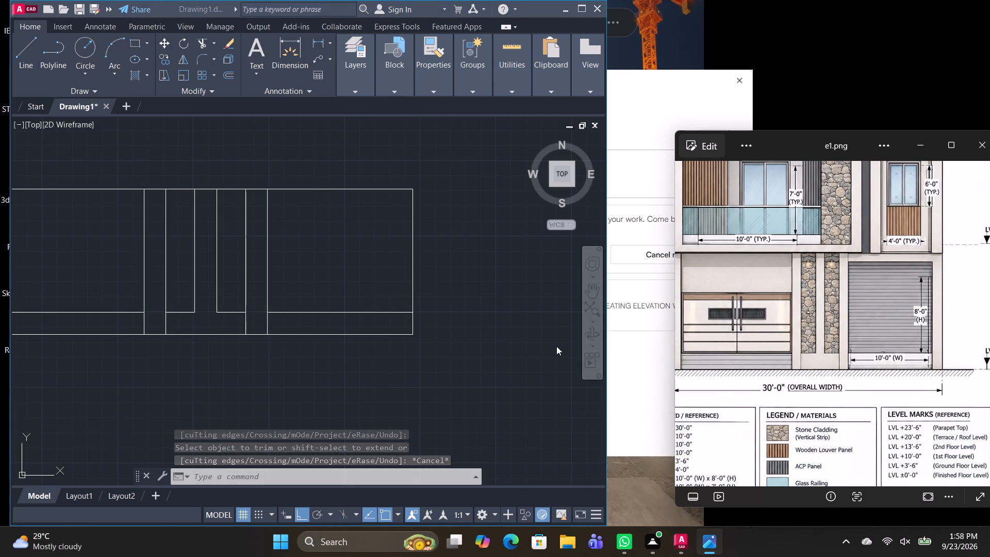
{"action": "type", "text": "L"}
{"action": "key", "text": "space"}
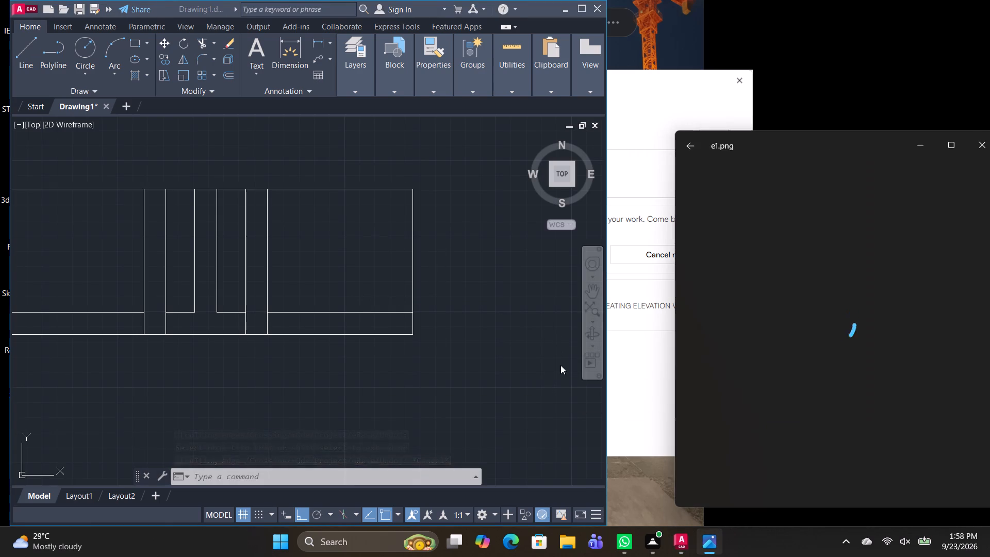
{"action": "key", "text": "Escape"}
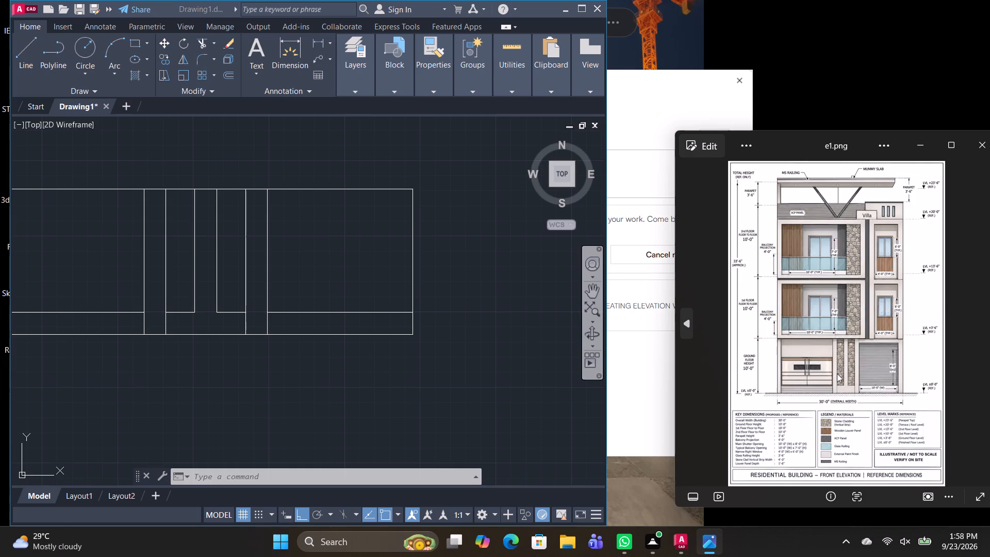
{"action": "scroll", "coordinate": [836, 387], "scroll_direction": "up", "scroll_amount": 14}
{"action": "left_click", "coordinate": [454, 355]}
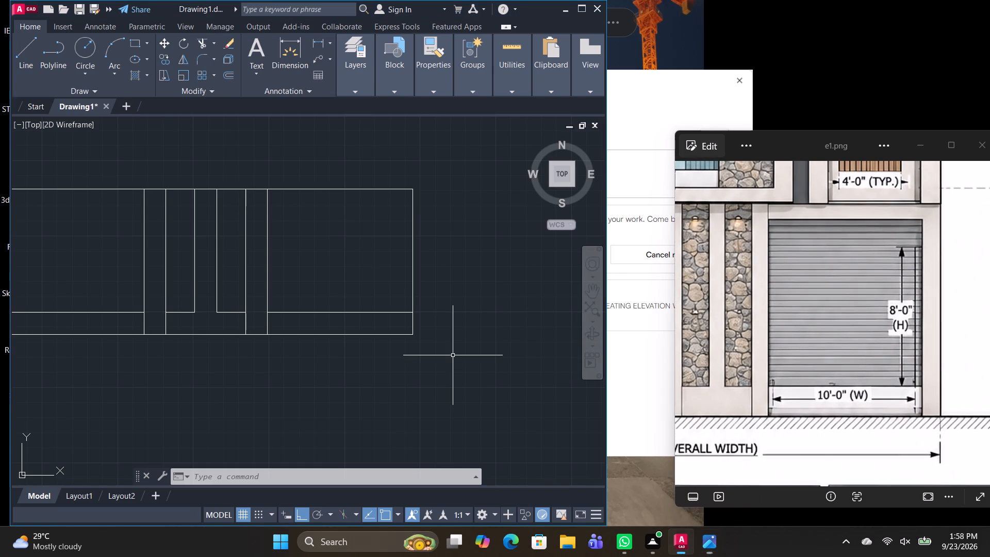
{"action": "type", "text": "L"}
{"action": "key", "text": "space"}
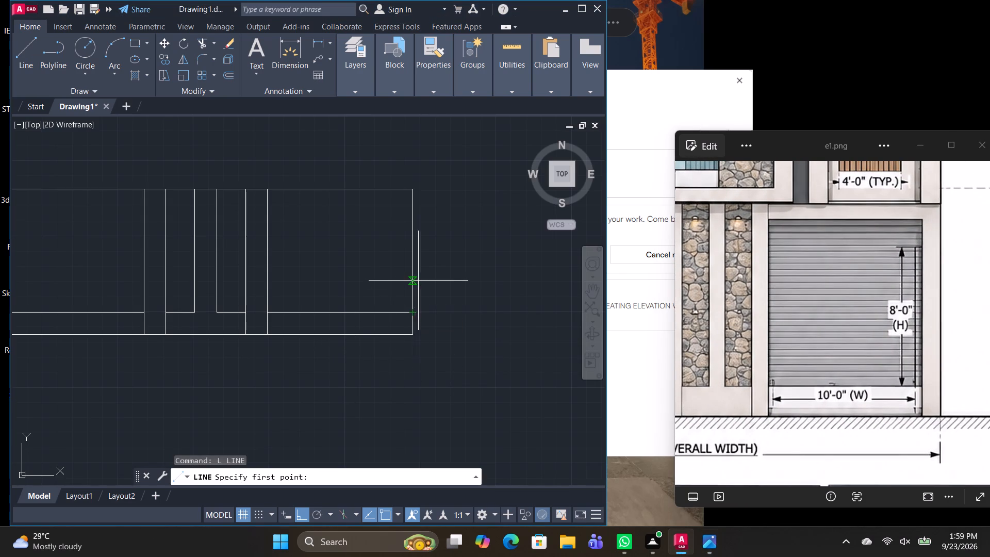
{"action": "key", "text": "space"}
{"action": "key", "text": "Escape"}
Copy the shutter bay's base band line upward as a fitted array of 30 items, ending at the ground floor's top edge.
{"action": "type", "text": "CO"}
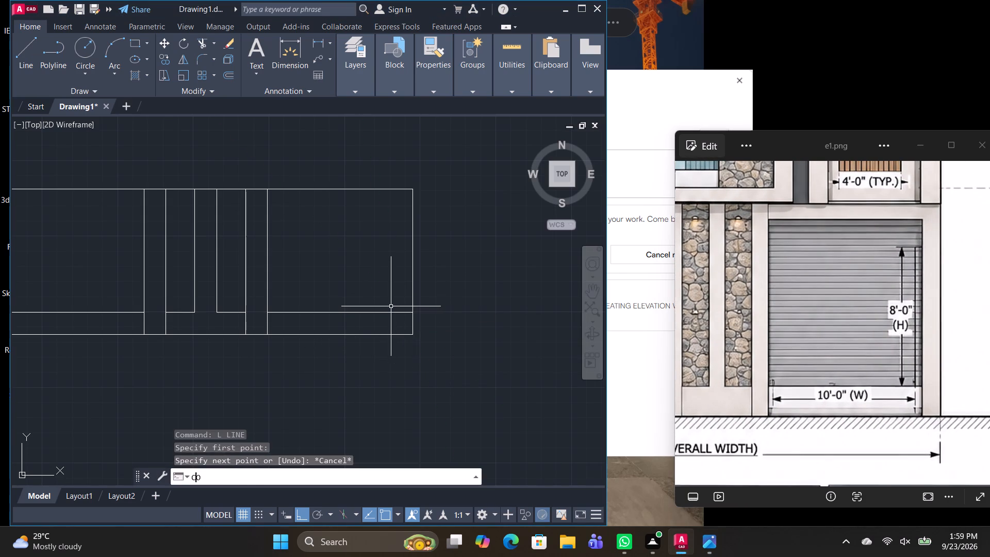
{"action": "key", "text": "space"}
{"action": "left_click", "coordinate": [392, 315]}
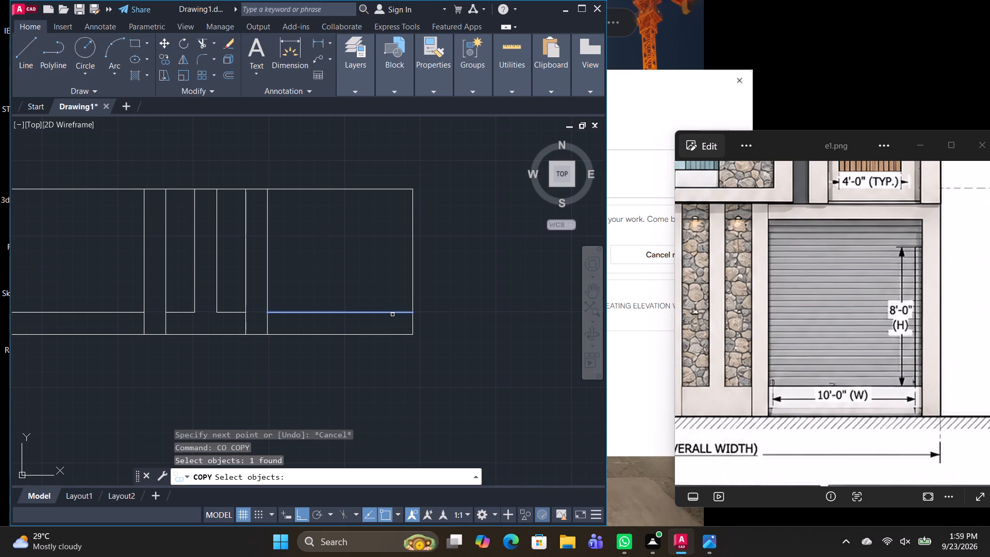
{"action": "key", "text": "space"}
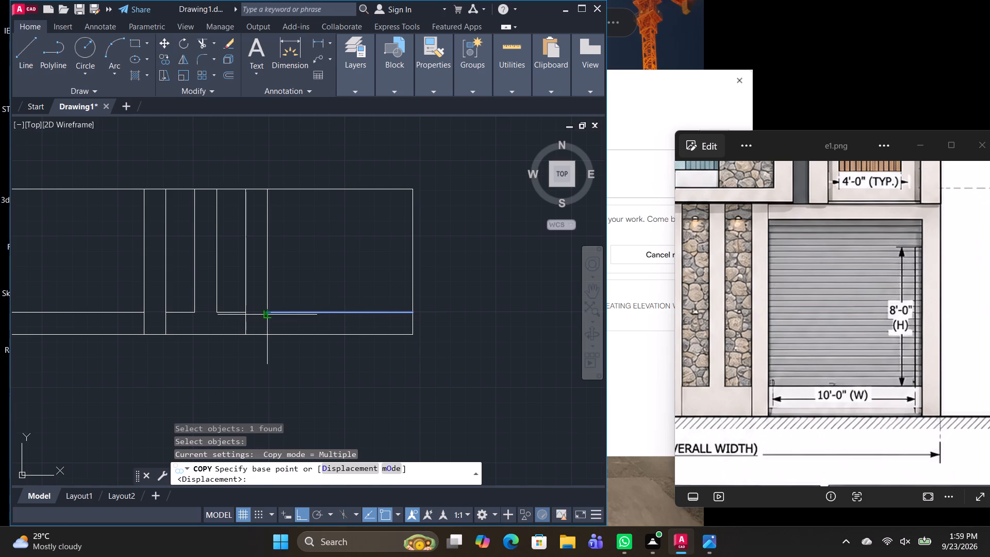
{"action": "left_click", "coordinate": [263, 313]}
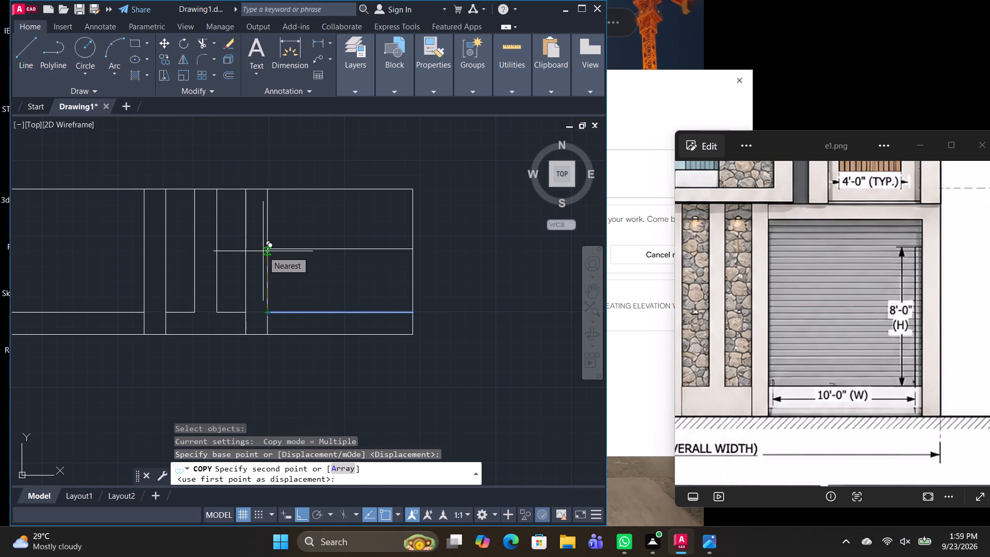
{"action": "type", "text": "A"}
{"action": "key", "text": "space"}
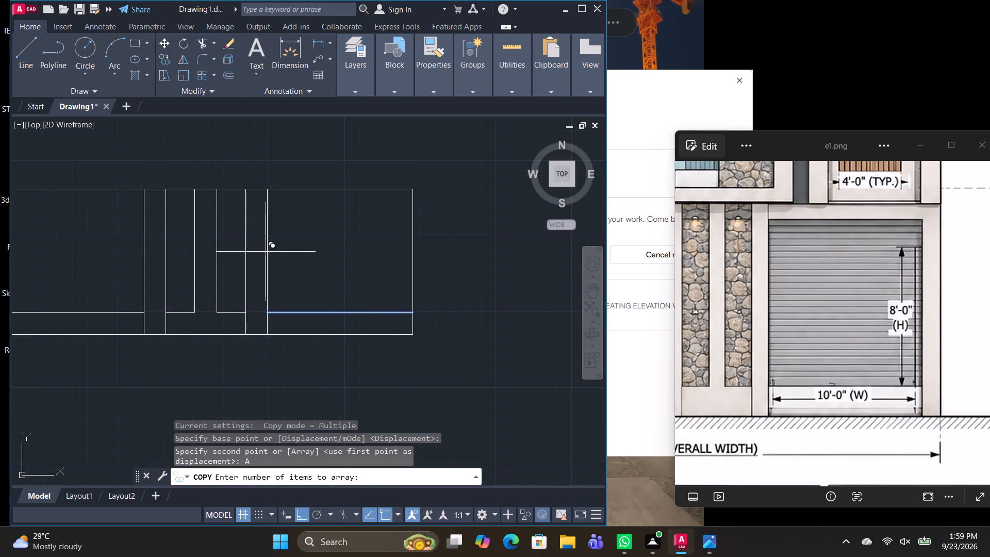
{"action": "type", "text": "30"}
{"action": "key", "text": "Return"}
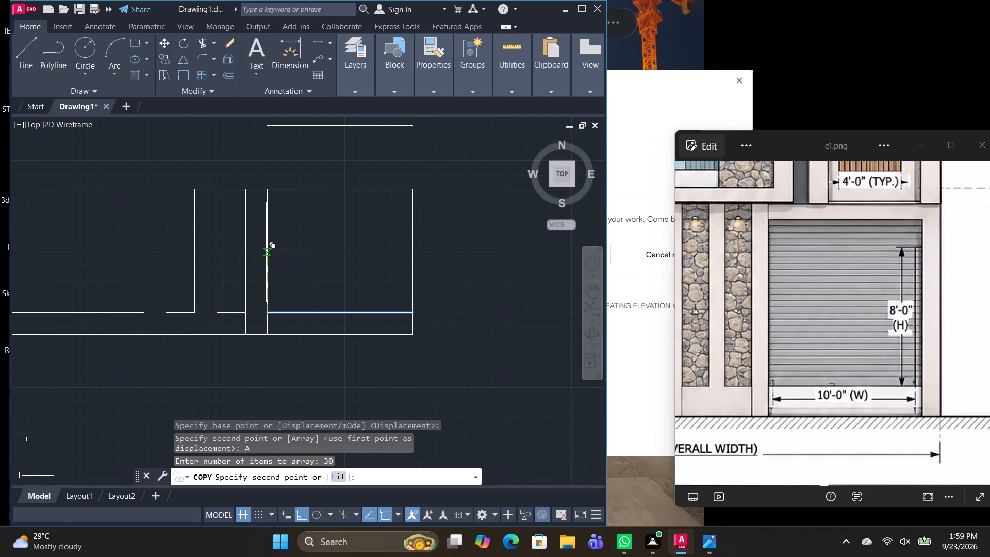
{"action": "type", "text": "F"}
{"action": "key", "text": "space"}
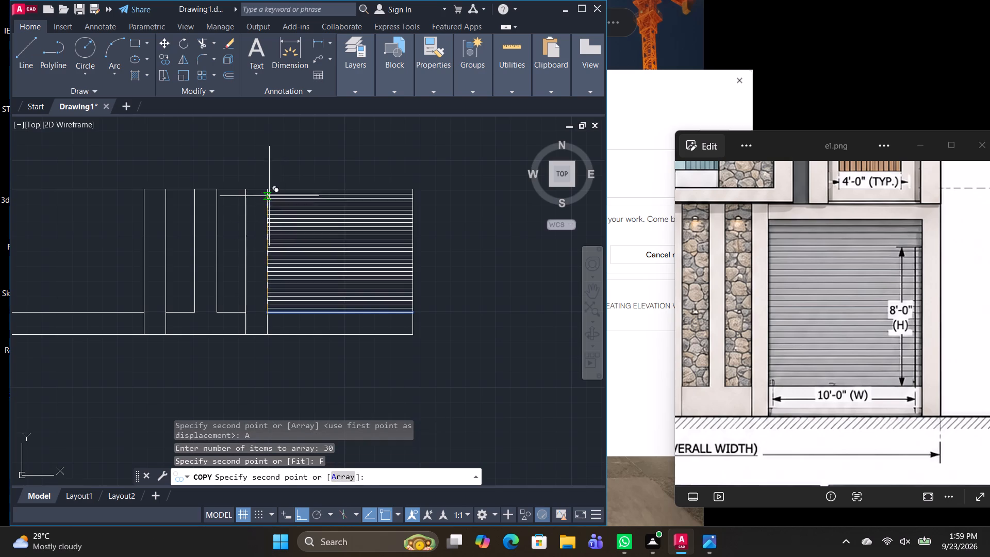
{"action": "scroll", "coordinate": [270, 189], "scroll_direction": "up", "scroll_amount": 5}
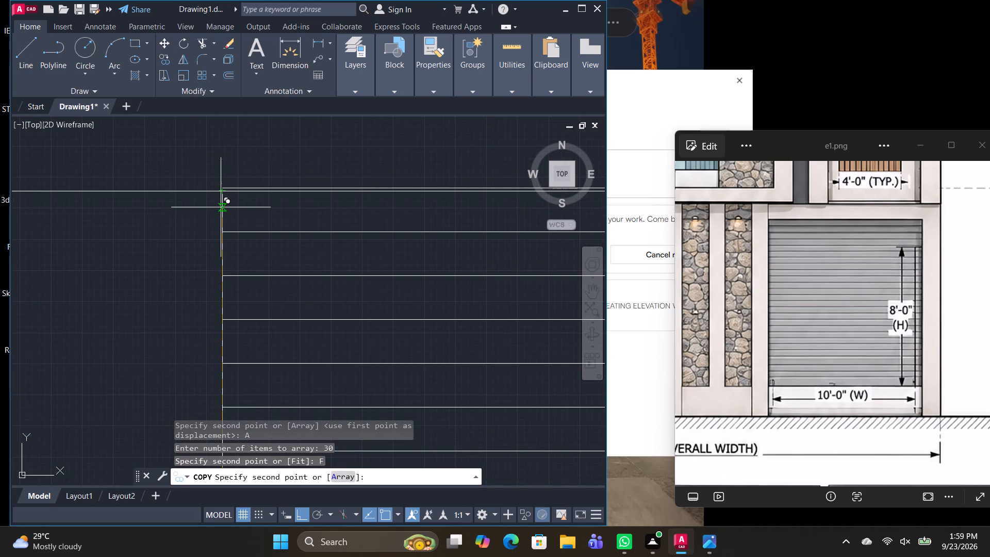
{"action": "left_click", "coordinate": [221, 192]}
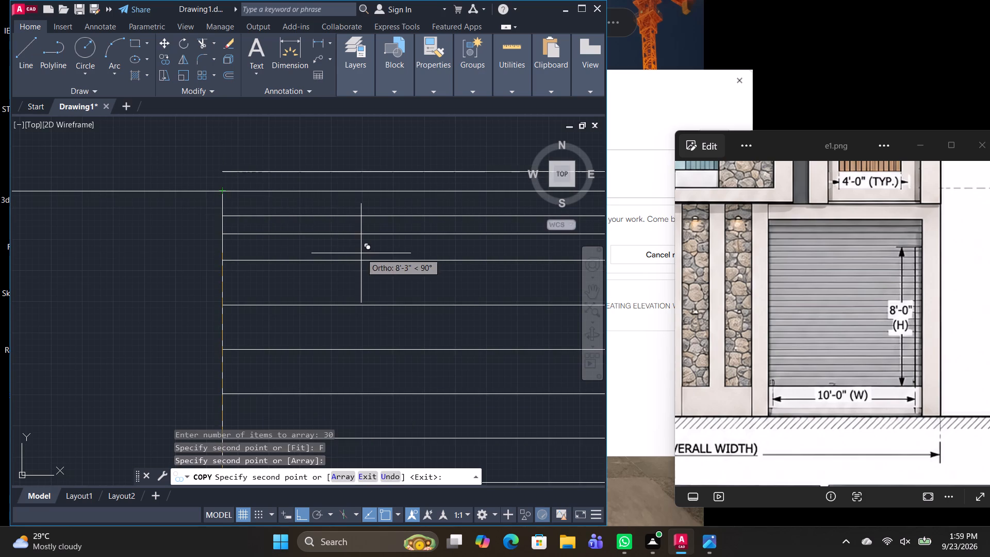
{"action": "key", "text": "space"}
Delete the stray slat line just above the top edge of the shutter bay.
{"action": "scroll", "coordinate": [361, 254], "scroll_direction": "down", "scroll_amount": 4}
{"action": "left_click", "coordinate": [345, 241]}
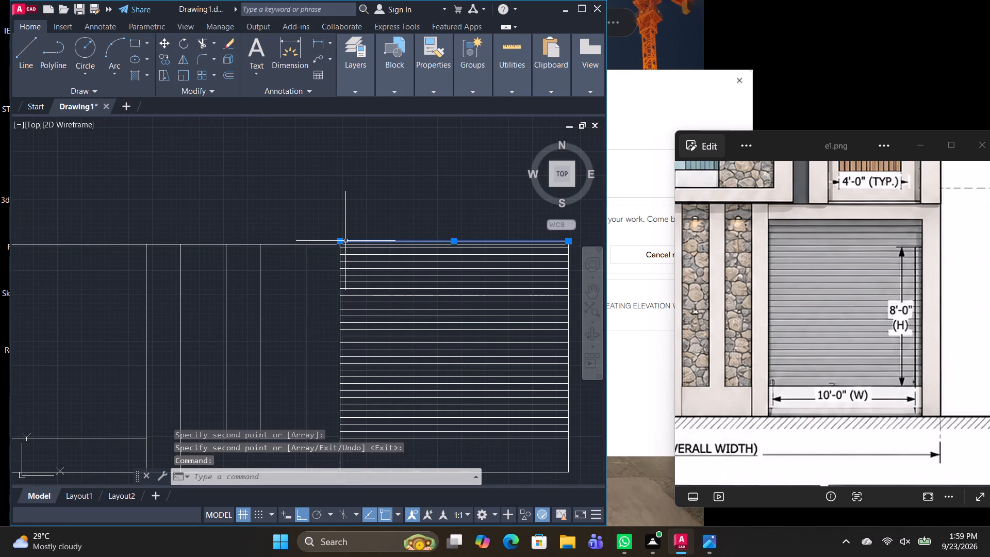
{"action": "key", "text": "Delete"}
Draw a short slanted line upward from the shutter bay's lower-left corner with Ortho off.
{"action": "scroll", "coordinate": [346, 306], "scroll_direction": "down", "scroll_amount": 2}
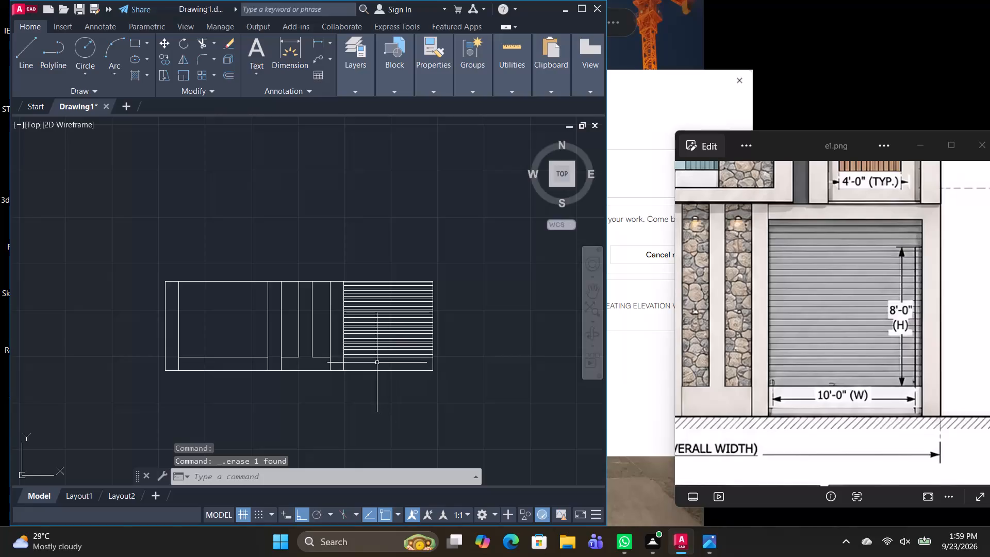
{"action": "scroll", "coordinate": [375, 361], "scroll_direction": "up", "scroll_amount": 1}
{"action": "middle_click_drag", "start_coordinate": [375, 361], "coordinate": [375, 332]}
{"action": "scroll", "coordinate": [323, 347], "scroll_direction": "up", "scroll_amount": 2}
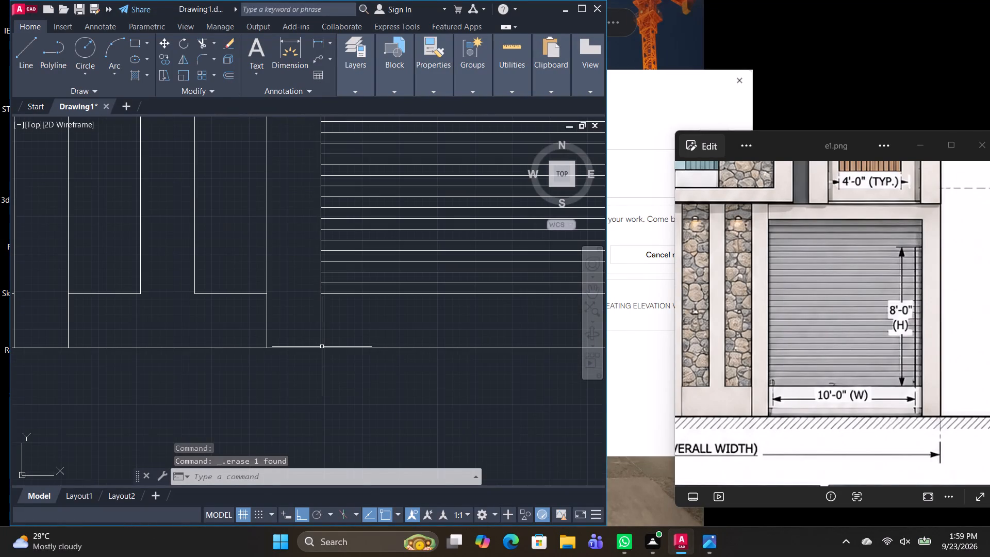
{"action": "key", "text": "l"}
{"action": "key", "text": "space"}
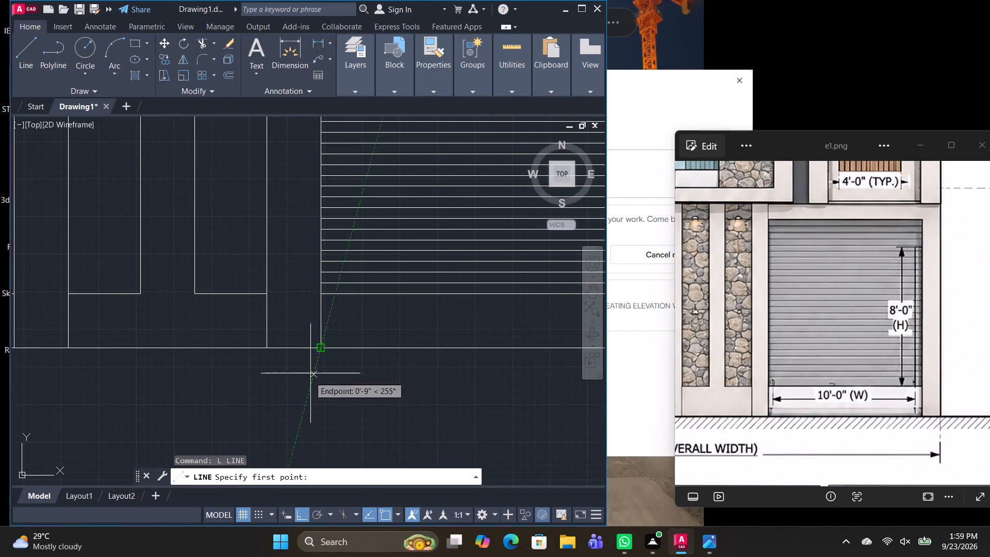
{"action": "left_click", "coordinate": [325, 345]}
{"action": "scroll", "coordinate": [324, 335], "scroll_direction": "up", "scroll_amount": 3}
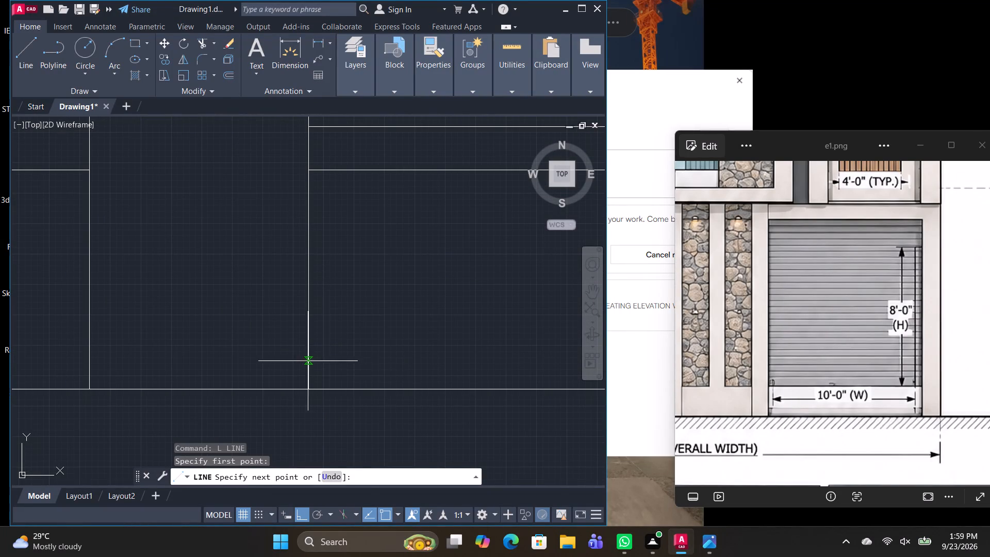
{"action": "left_click", "coordinate": [302, 512]}
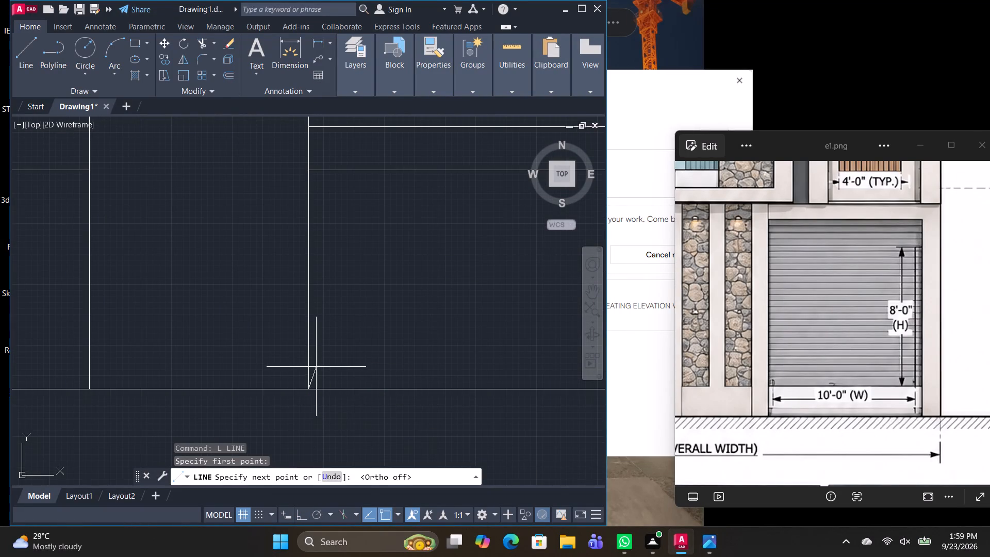
{"action": "left_click", "coordinate": [318, 355]}
Restore Ortho and continue the line horizontally from the slanted end to the shutter bay's right edge.
{"action": "scroll", "coordinate": [427, 357], "scroll_direction": "down", "scroll_amount": 3}
{"action": "middle_click_drag", "start_coordinate": [430, 358], "coordinate": [212, 350]}
{"action": "scroll", "coordinate": [212, 350], "scroll_direction": "up", "scroll_amount": 1}
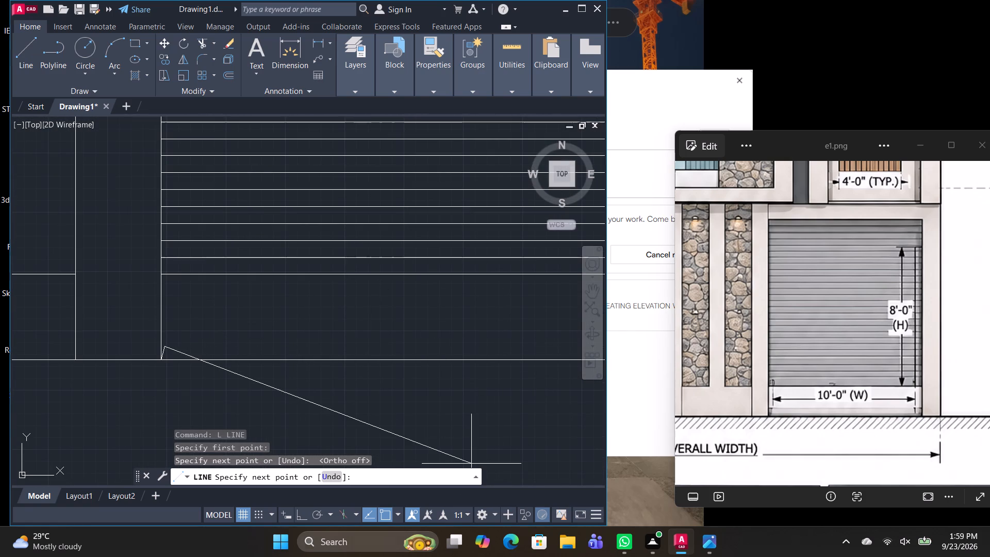
{"action": "left_click", "coordinate": [301, 516]}
{"action": "middle_click_drag", "start_coordinate": [499, 366], "coordinate": [289, 372]}
{"action": "left_click", "coordinate": [521, 354]}
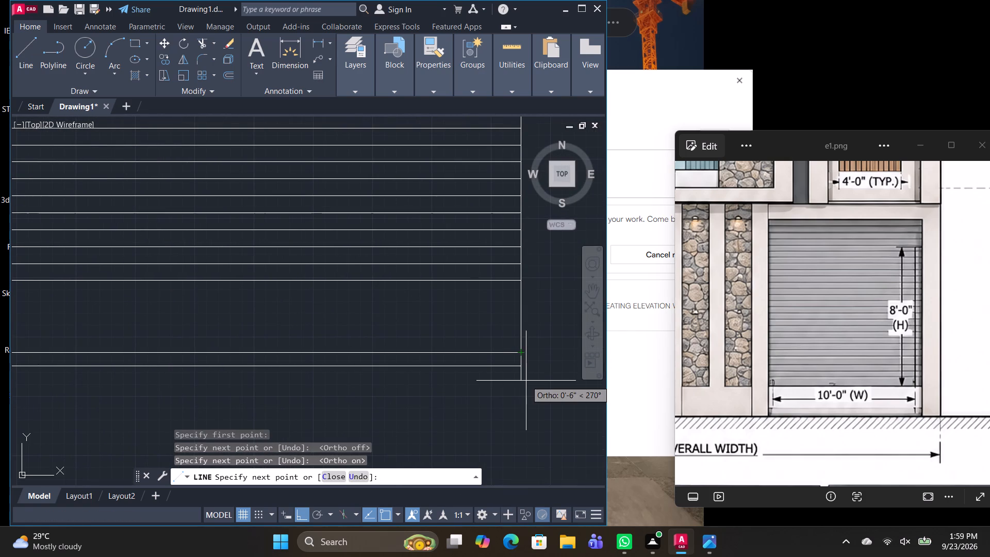
{"action": "key", "text": "space"}
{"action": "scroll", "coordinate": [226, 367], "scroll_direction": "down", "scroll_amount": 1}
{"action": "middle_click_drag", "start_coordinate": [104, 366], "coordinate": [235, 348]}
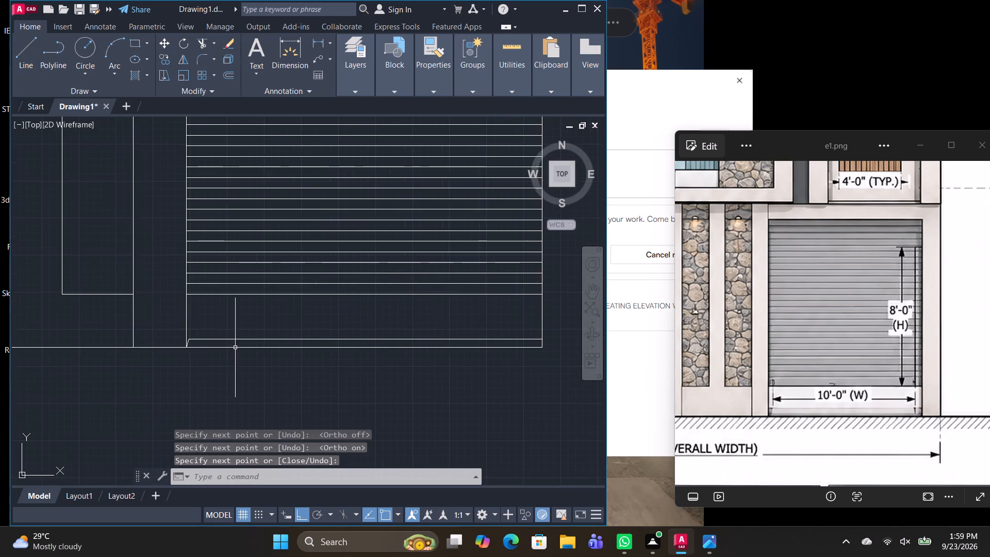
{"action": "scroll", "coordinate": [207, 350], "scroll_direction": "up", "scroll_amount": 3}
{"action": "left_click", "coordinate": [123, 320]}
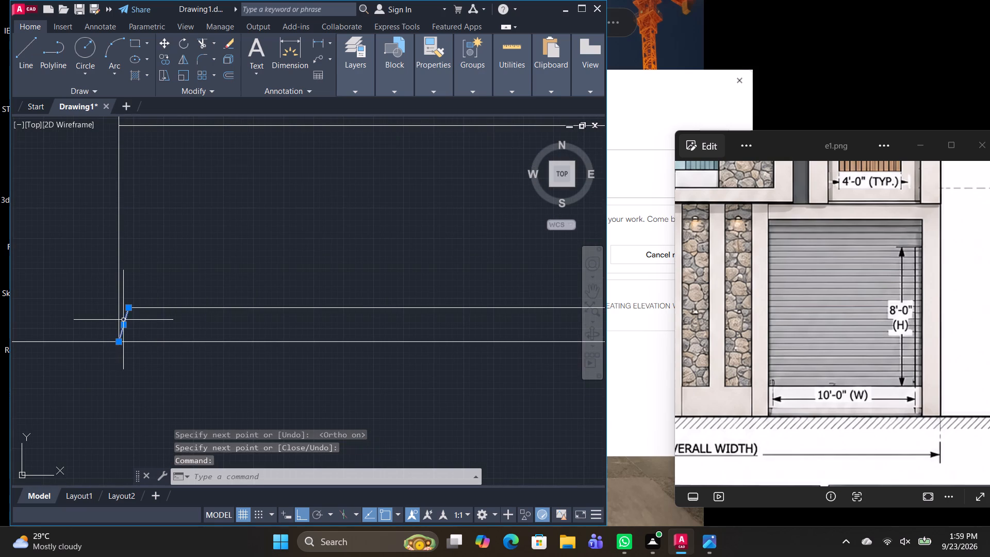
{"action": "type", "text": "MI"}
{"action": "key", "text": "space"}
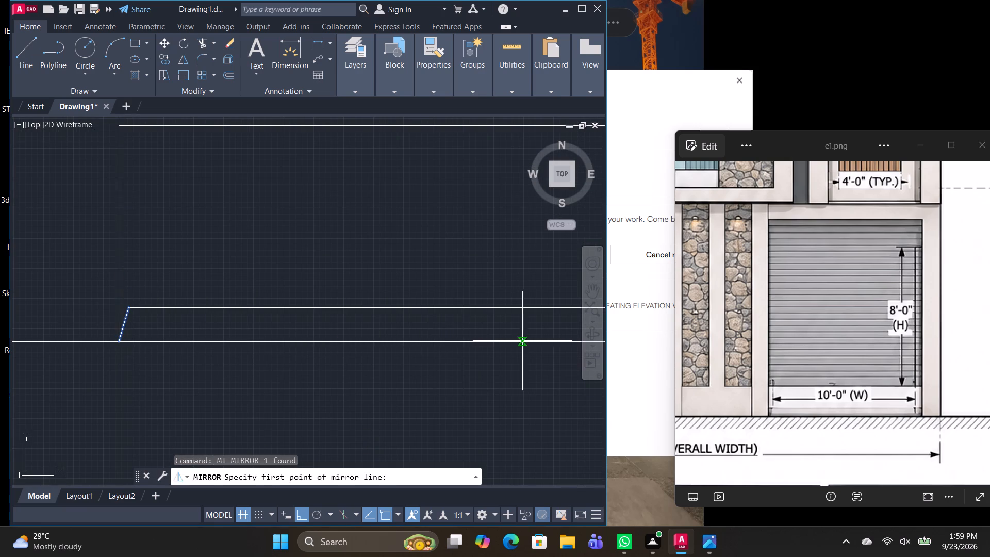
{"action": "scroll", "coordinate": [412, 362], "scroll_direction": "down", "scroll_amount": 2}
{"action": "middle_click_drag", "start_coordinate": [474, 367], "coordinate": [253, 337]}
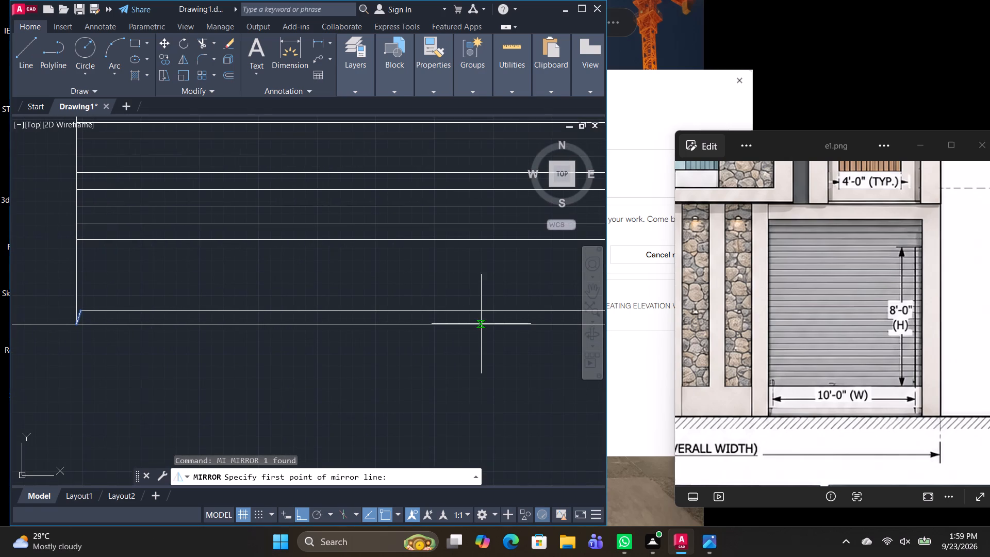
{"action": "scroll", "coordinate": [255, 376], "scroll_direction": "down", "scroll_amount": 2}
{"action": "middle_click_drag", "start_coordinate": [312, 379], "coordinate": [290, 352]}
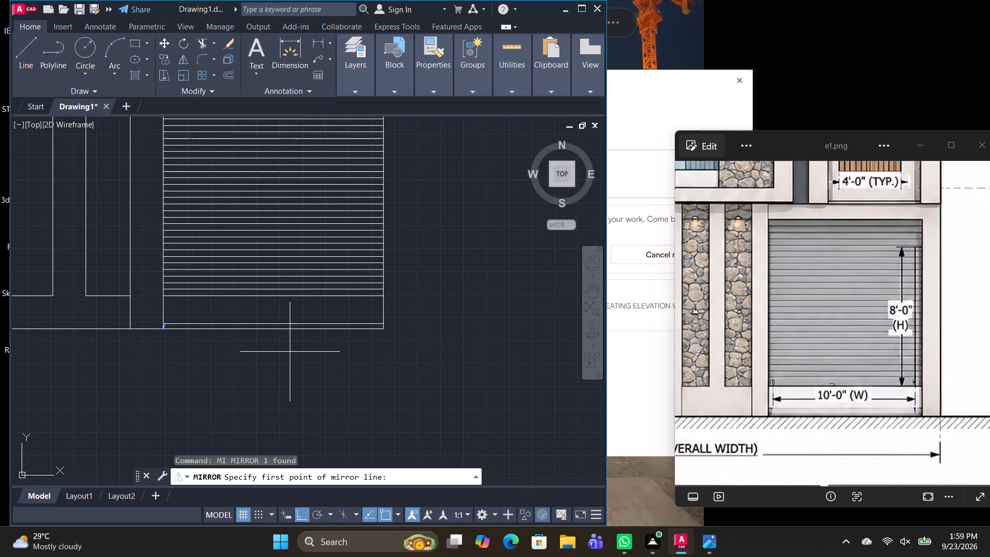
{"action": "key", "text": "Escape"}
Draw a line along the ground edge from the shutter bay's lower-left corner to its lower-right corner.
{"action": "type", "text": "L"}
{"action": "key", "text": "space"}
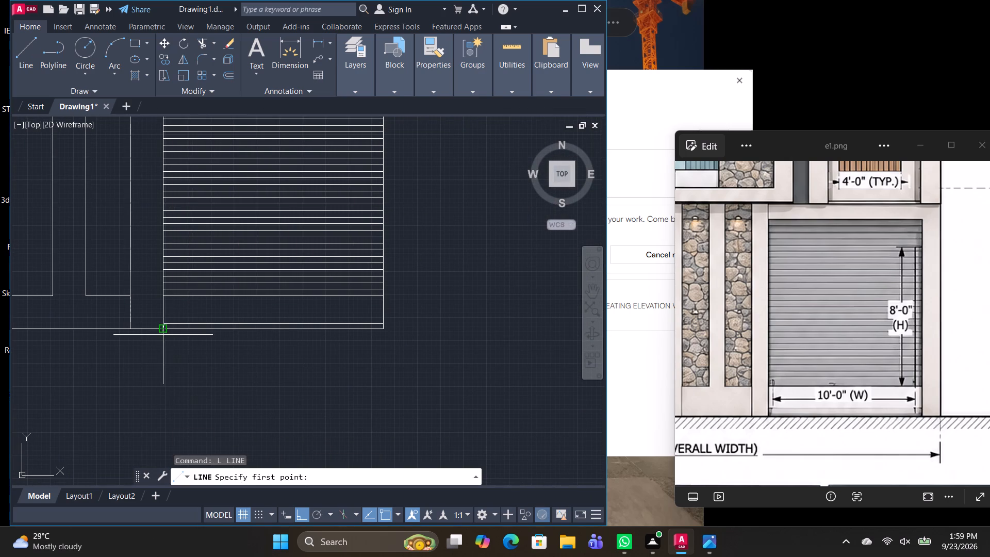
{"action": "scroll", "coordinate": [163, 335], "scroll_direction": "up", "scroll_amount": 4}
{"action": "left_click", "coordinate": [154, 301]}
{"action": "scroll", "coordinate": [375, 355], "scroll_direction": "down", "scroll_amount": 2}
{"action": "middle_click_drag", "start_coordinate": [406, 366], "coordinate": [162, 371]}
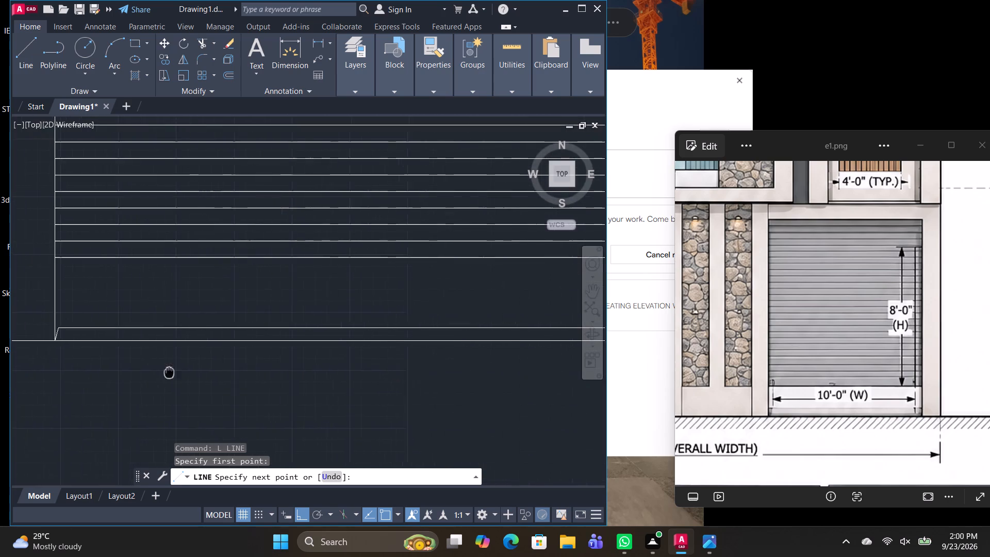
{"action": "middle_click_drag", "start_coordinate": [162, 371], "coordinate": [154, 370]}
{"action": "middle_click_drag", "start_coordinate": [511, 354], "coordinate": [271, 351]}
{"action": "left_click_drag", "start_coordinate": [354, 339], "coordinate": [356, 345]}
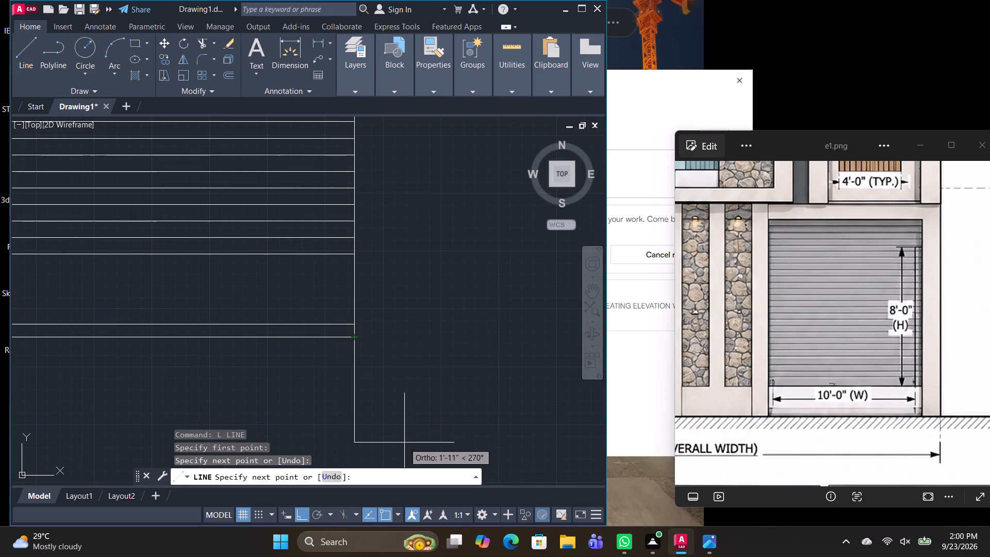
{"action": "key", "text": "space"}
Mirror the short slanted line about a vertical axis through the midpoint of the shutter bay's base line, keeping the original.
{"action": "type", "text": "MI"}
{"action": "key", "text": "space"}
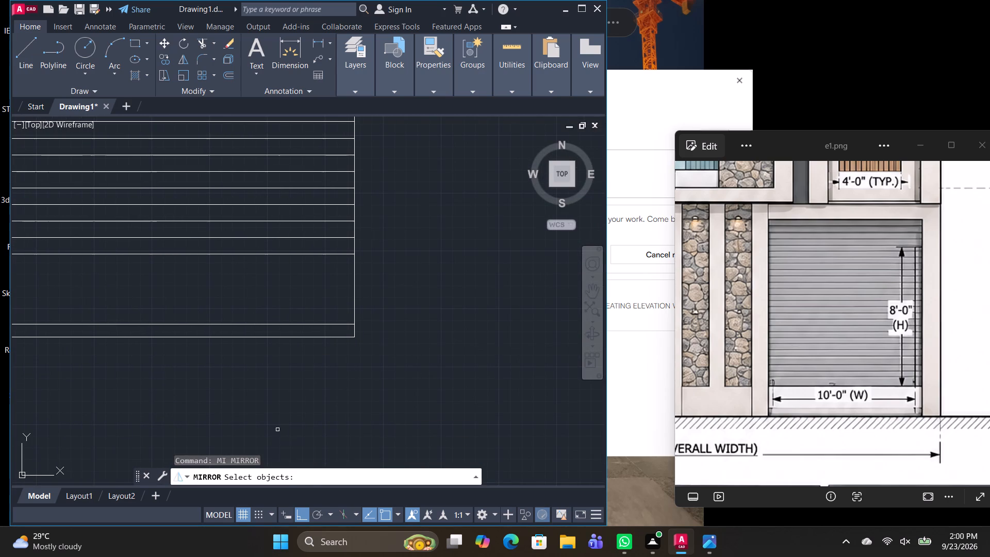
{"action": "middle_click_drag", "start_coordinate": [225, 372], "coordinate": [389, 372]}
{"action": "middle_click_drag", "start_coordinate": [116, 372], "coordinate": [334, 372]}
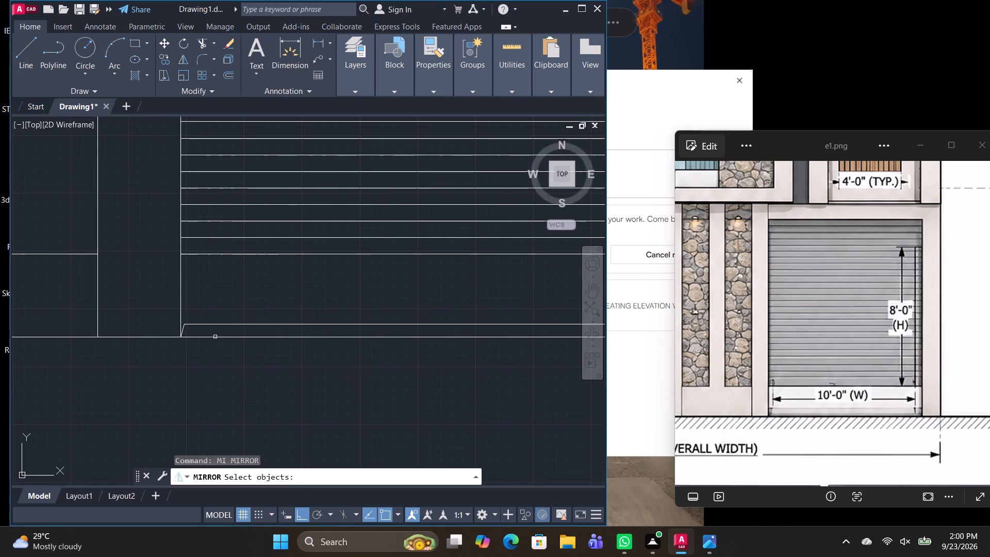
{"action": "scroll", "coordinate": [181, 330], "scroll_direction": "up", "scroll_amount": 3}
{"action": "left_click", "coordinate": [181, 330]}
{"action": "key", "text": "space"}
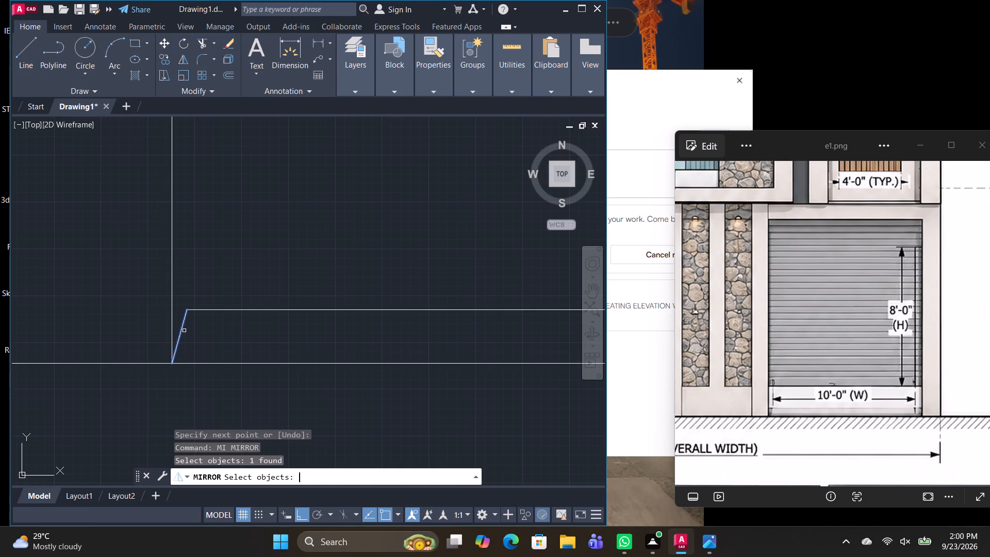
{"action": "scroll", "coordinate": [322, 357], "scroll_direction": "down", "scroll_amount": 3}
{"action": "middle_click_drag", "start_coordinate": [398, 405], "coordinate": [170, 404]}
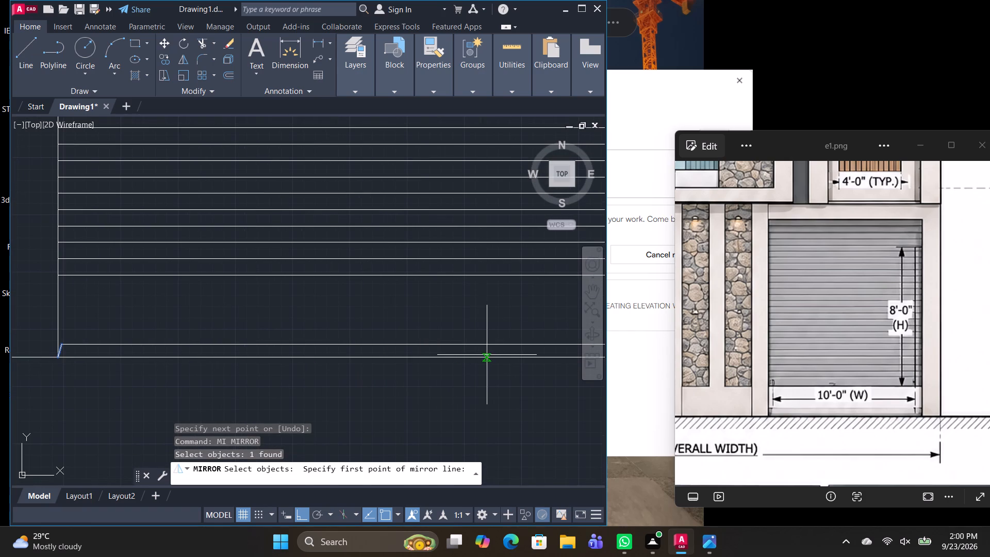
{"action": "scroll", "coordinate": [488, 386], "scroll_direction": "down", "scroll_amount": 3}
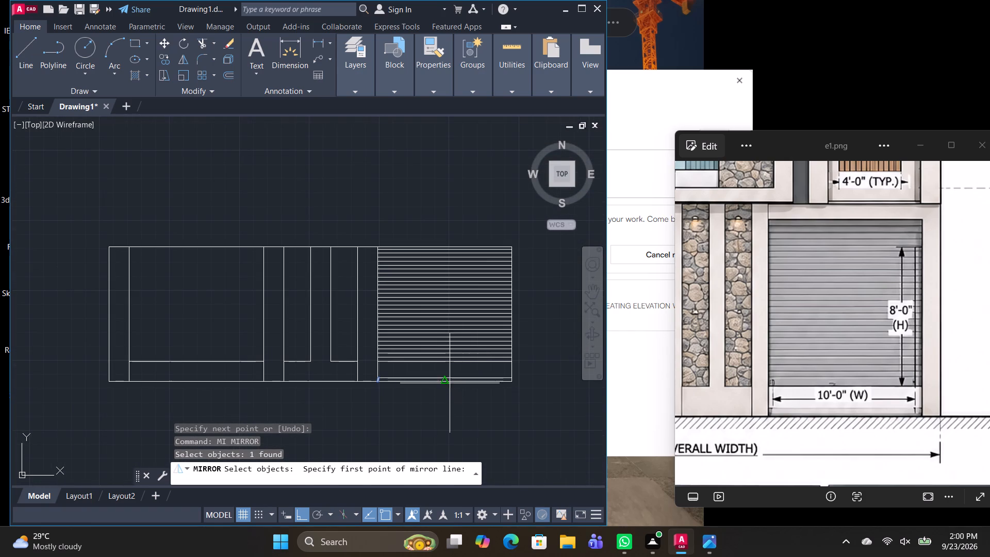
{"action": "left_click", "coordinate": [443, 384]}
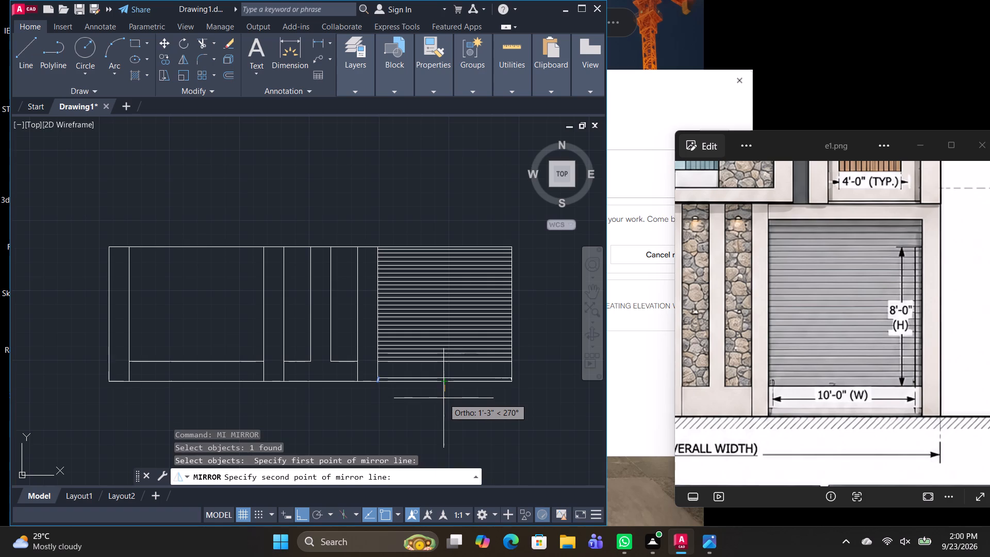
{"action": "scroll", "coordinate": [443, 398], "scroll_direction": "up", "scroll_amount": 4}
{"action": "middle_click_drag", "start_coordinate": [443, 398], "coordinate": [90, 383]}
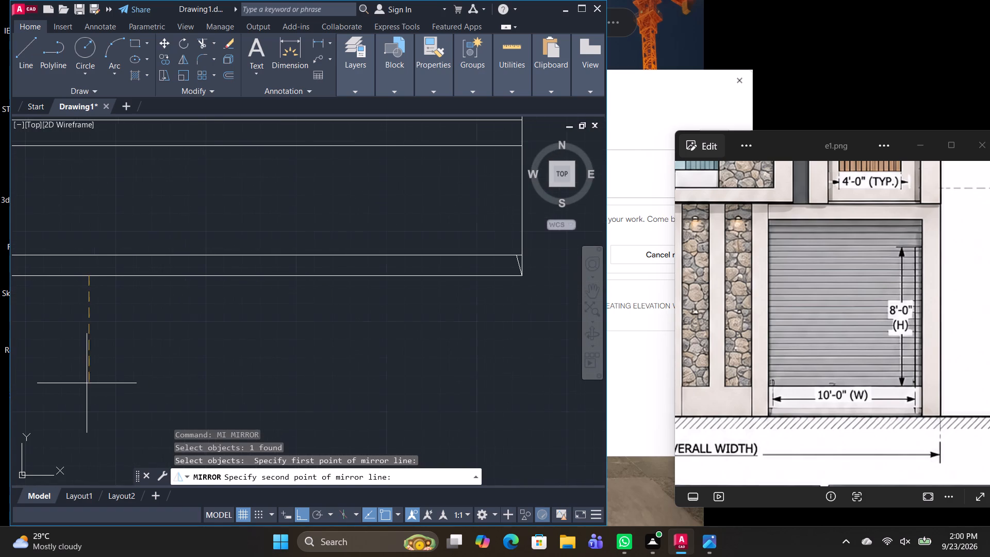
{"action": "left_click", "coordinate": [99, 388]}
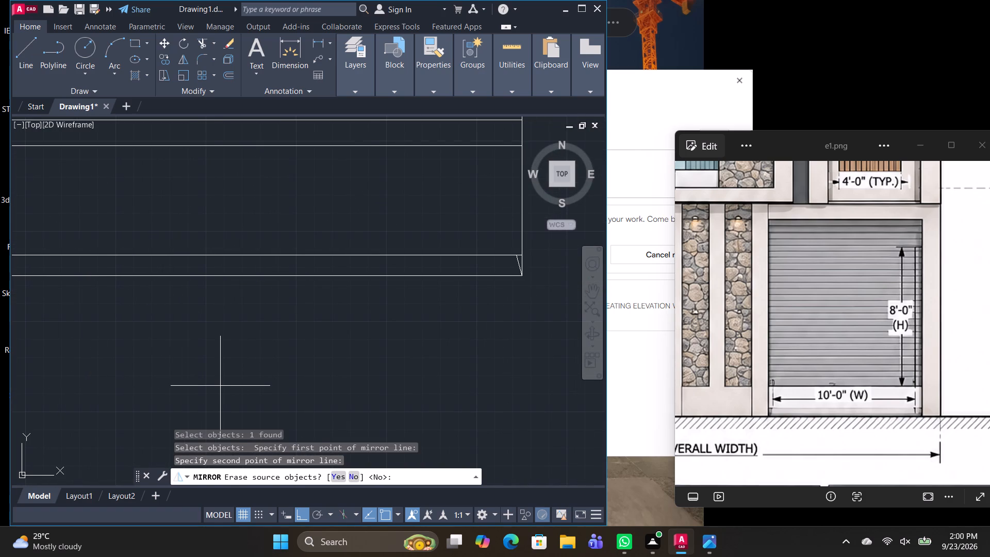
{"action": "key", "text": "space"}
Trim the bottom strip's top line where it extends past the slanted line at the shutter bay's lower-right corner.
{"action": "key", "text": "t"}
{"action": "type", "text": "R"}
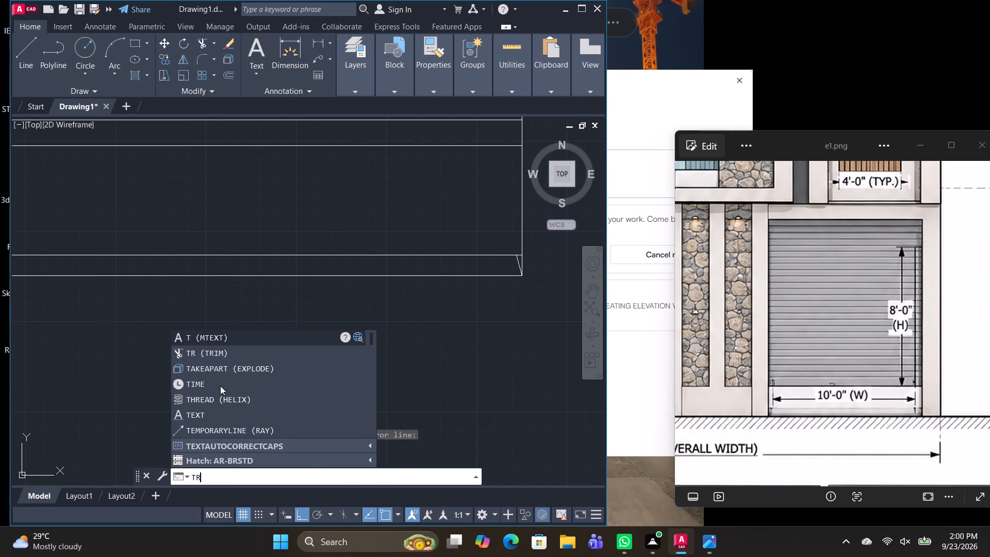
{"action": "key", "text": "space"}
{"action": "scroll", "coordinate": [505, 279], "scroll_direction": "up", "scroll_amount": 2}
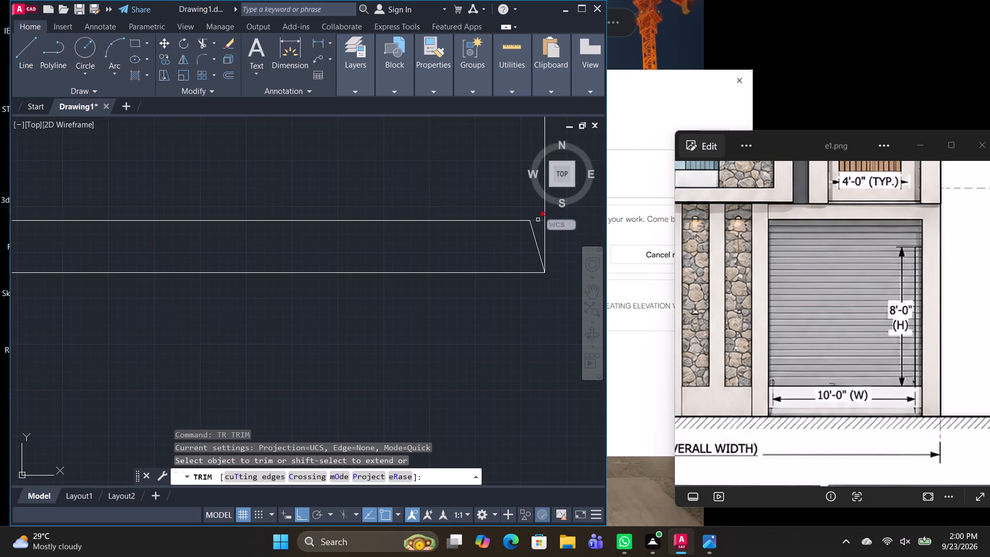
{"action": "left_click_drag", "start_coordinate": [538, 219], "coordinate": [538, 225]}
{"action": "scroll", "coordinate": [425, 345], "scroll_direction": "down", "scroll_amount": 3}
{"action": "middle_click_drag", "start_coordinate": [404, 379], "coordinate": [566, 364]}
{"action": "key", "text": "space"}
Compare the drawn ground floor with e1.png, examining the shutter, the stone-clad strips and the main gate bay.
{"action": "scroll", "coordinate": [351, 359], "scroll_direction": "down", "scroll_amount": 1}
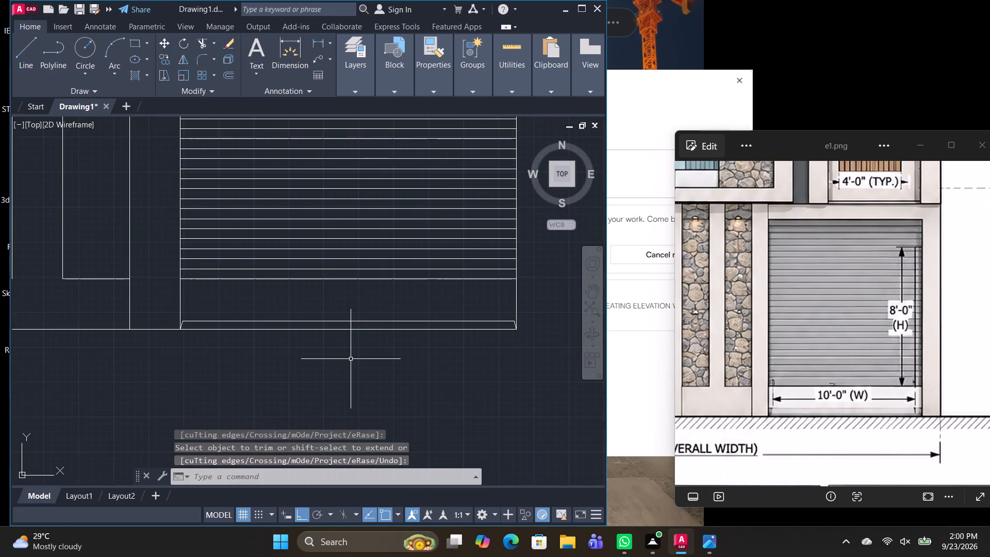
{"action": "scroll", "coordinate": [351, 359], "scroll_direction": "down", "scroll_amount": 1}
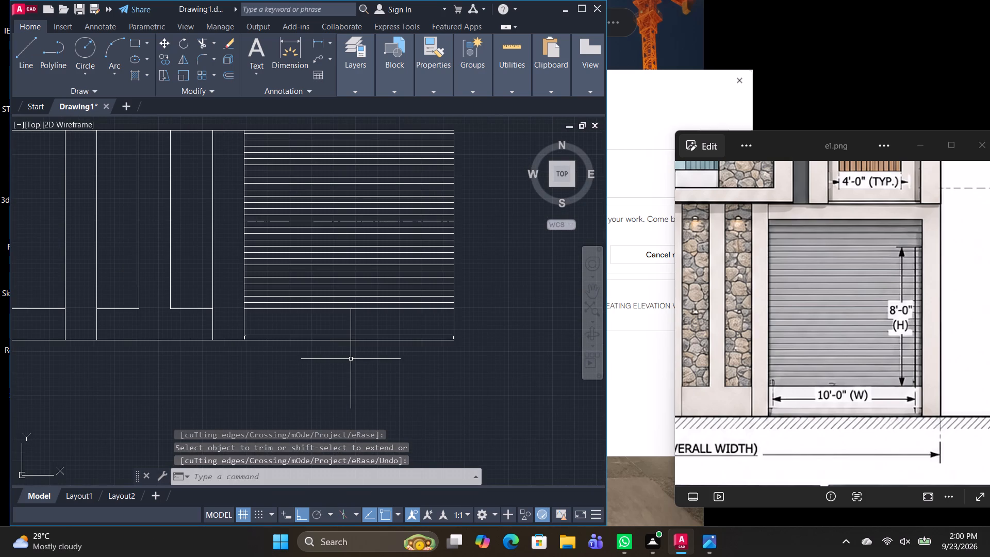
{"action": "scroll", "coordinate": [351, 359], "scroll_direction": "down", "scroll_amount": 1}
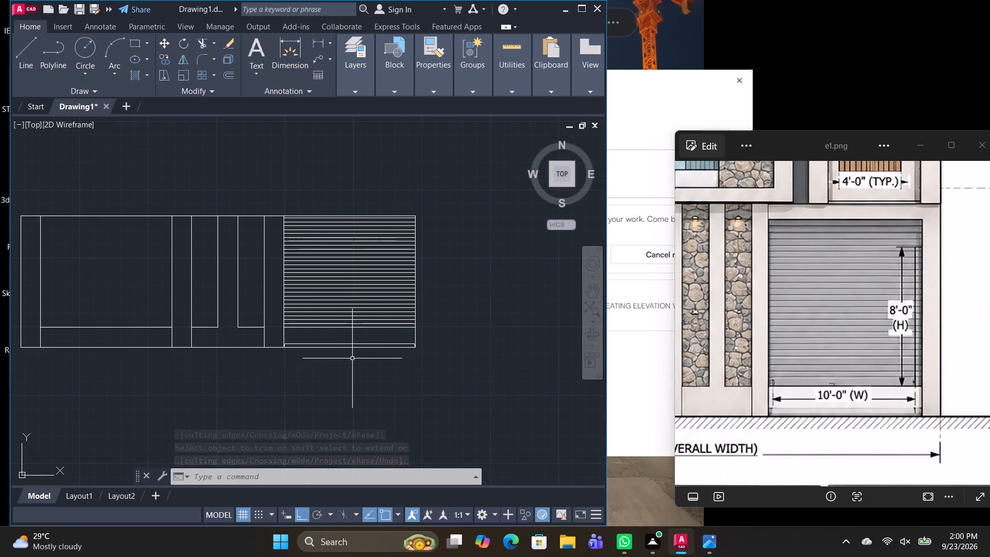
{"action": "scroll", "coordinate": [308, 363], "scroll_direction": "down", "scroll_amount": 1}
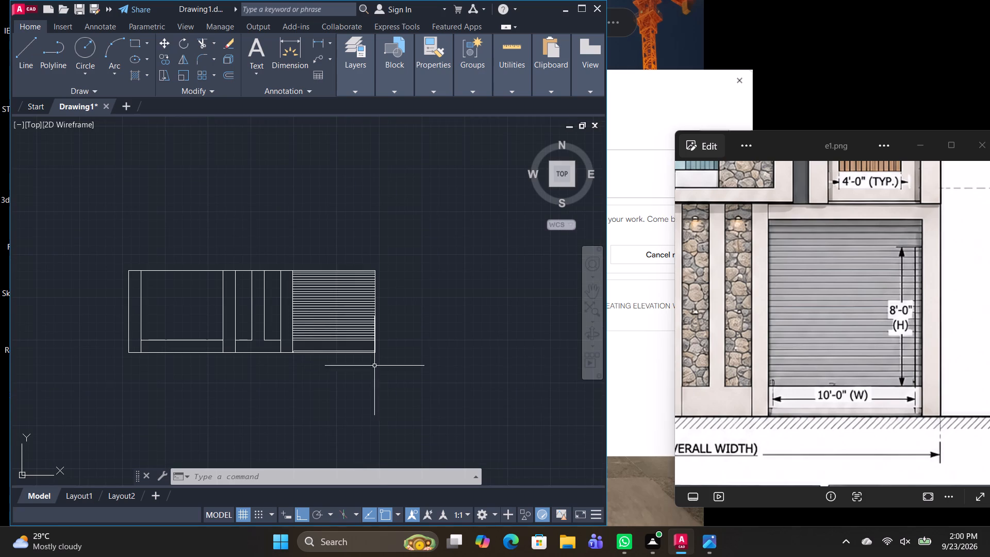
{"action": "scroll", "coordinate": [720, 367], "scroll_direction": "down", "scroll_amount": 1}
{"action": "middle_click_drag", "start_coordinate": [734, 365], "coordinate": [775, 391]}
{"action": "scroll", "coordinate": [775, 389], "scroll_direction": "down", "scroll_amount": 1}
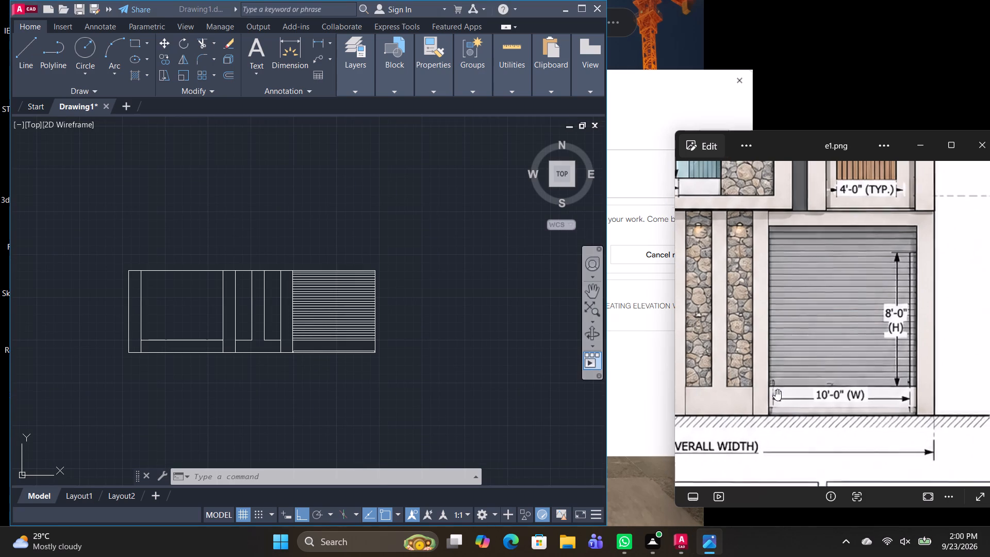
{"action": "scroll", "coordinate": [775, 389], "scroll_direction": "down", "scroll_amount": 2}
{"action": "middle_click_drag", "start_coordinate": [722, 379], "coordinate": [793, 402]}
{"action": "scroll", "coordinate": [792, 385], "scroll_direction": "down", "scroll_amount": 4}
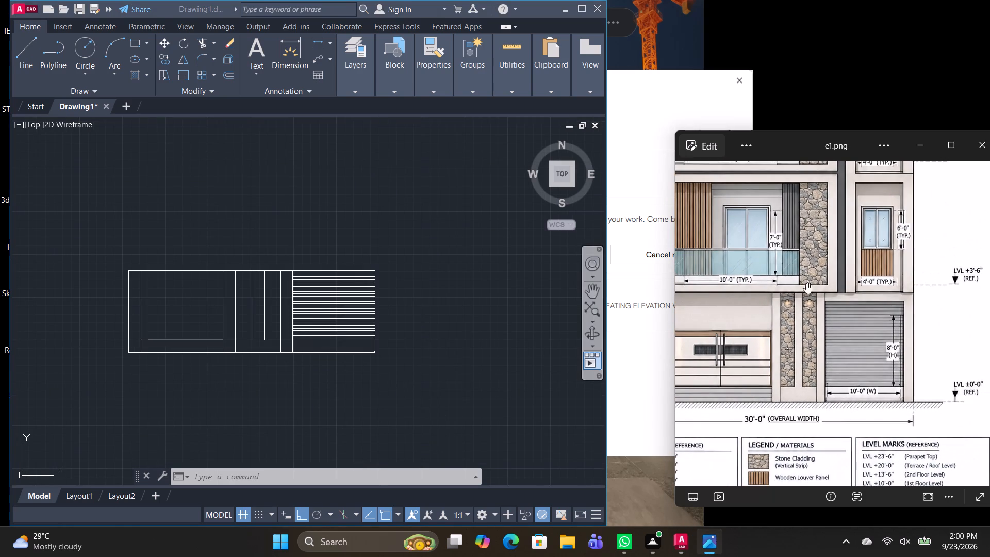
{"action": "middle_click_drag", "start_coordinate": [738, 306], "coordinate": [790, 356]}
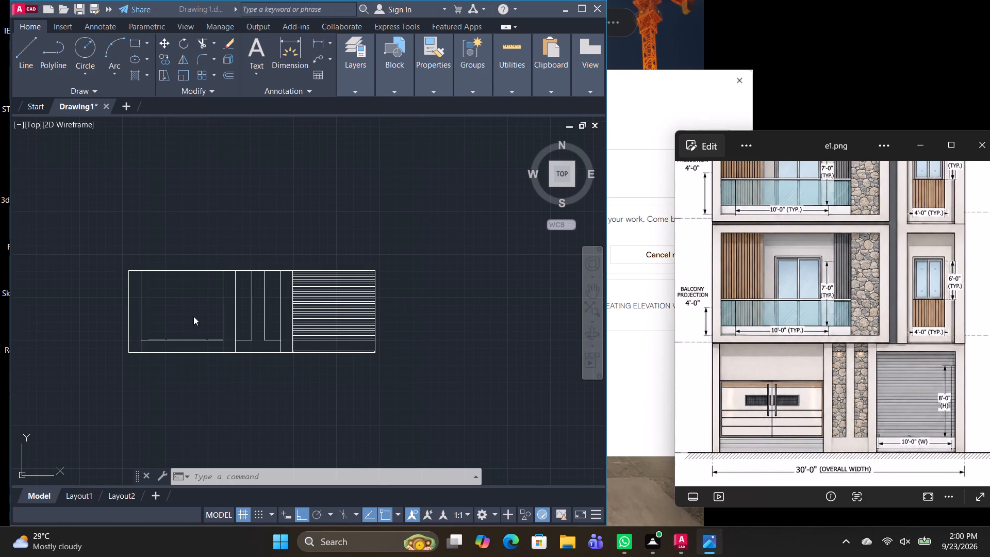
{"action": "scroll", "coordinate": [223, 336], "scroll_direction": "up", "scroll_amount": 1}
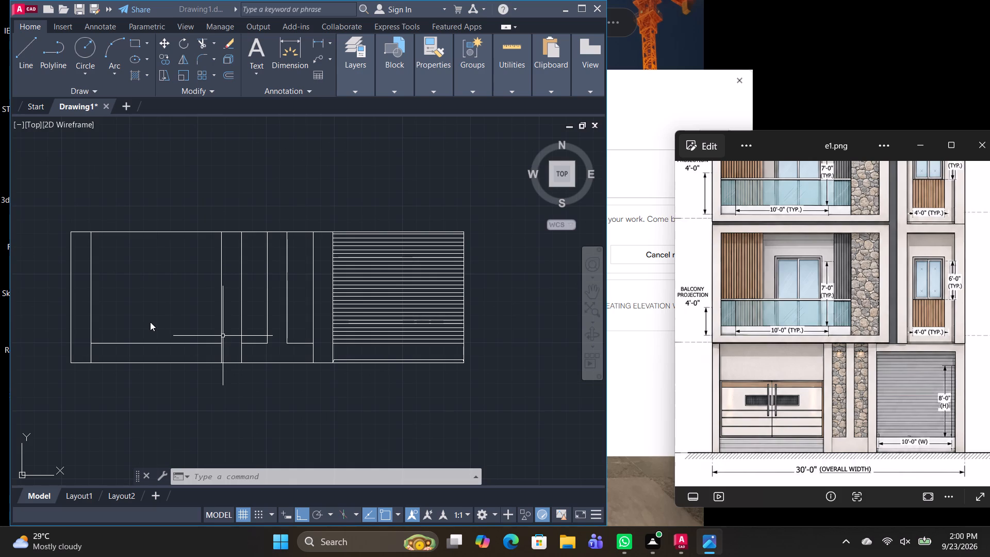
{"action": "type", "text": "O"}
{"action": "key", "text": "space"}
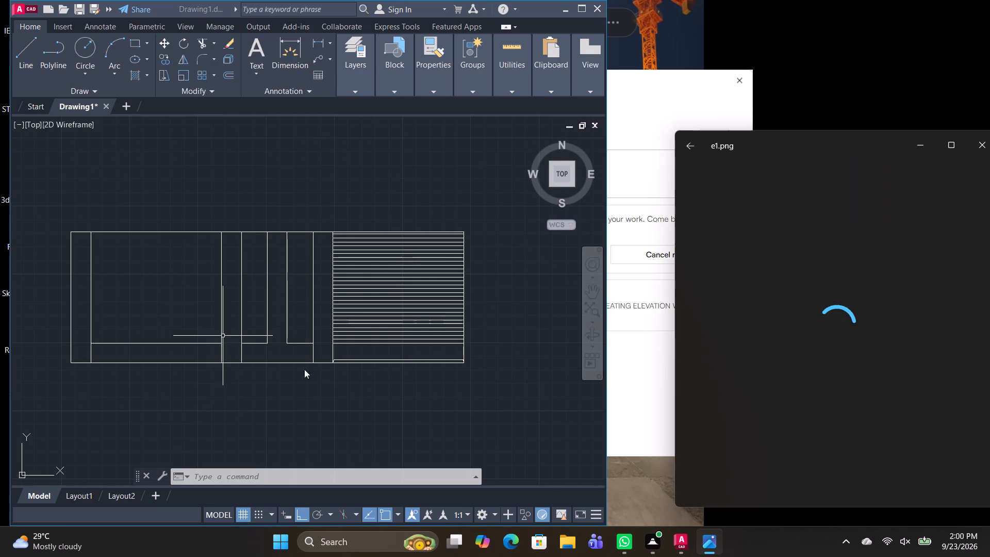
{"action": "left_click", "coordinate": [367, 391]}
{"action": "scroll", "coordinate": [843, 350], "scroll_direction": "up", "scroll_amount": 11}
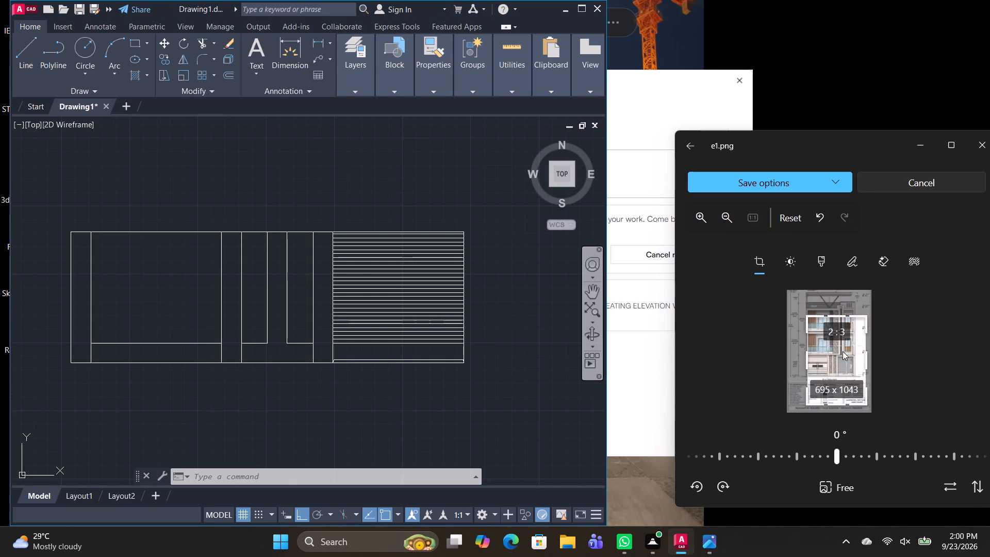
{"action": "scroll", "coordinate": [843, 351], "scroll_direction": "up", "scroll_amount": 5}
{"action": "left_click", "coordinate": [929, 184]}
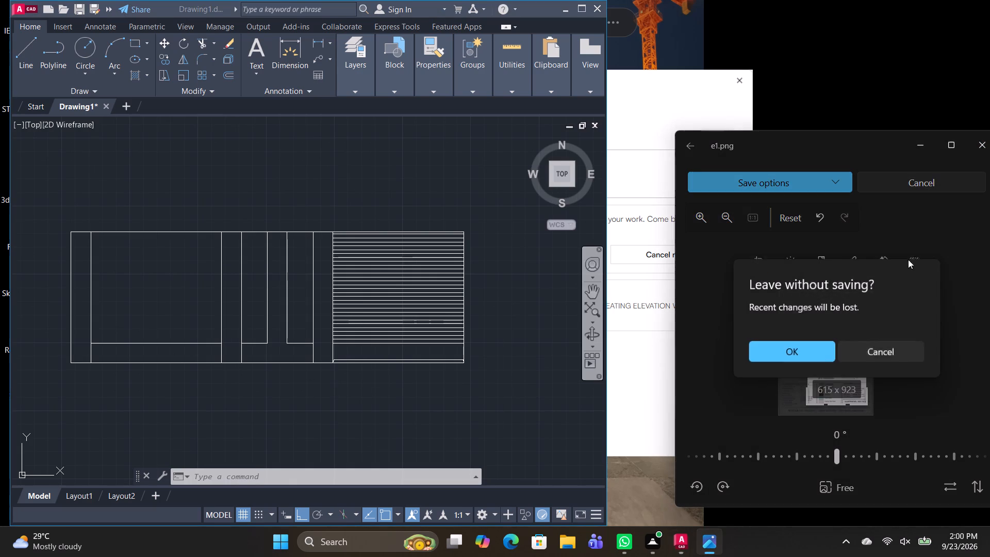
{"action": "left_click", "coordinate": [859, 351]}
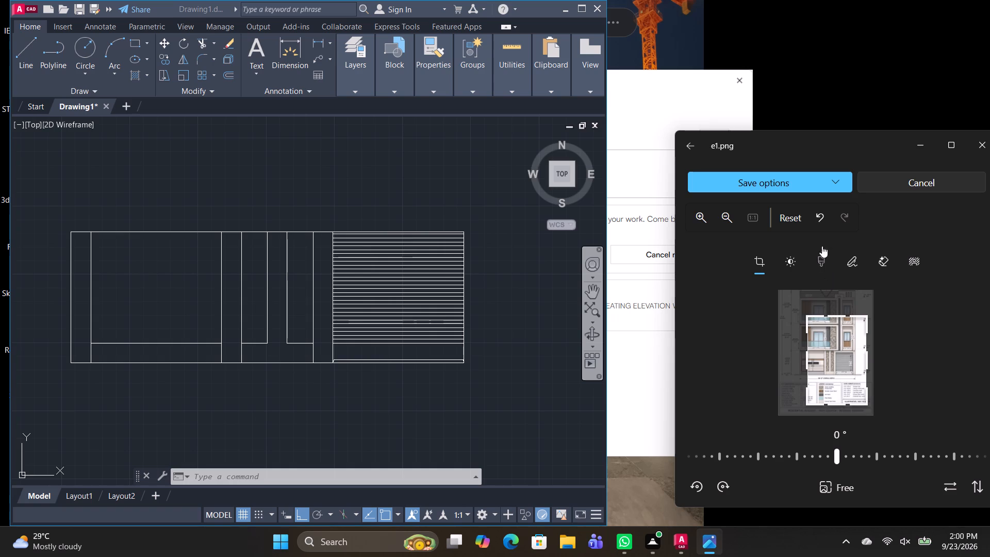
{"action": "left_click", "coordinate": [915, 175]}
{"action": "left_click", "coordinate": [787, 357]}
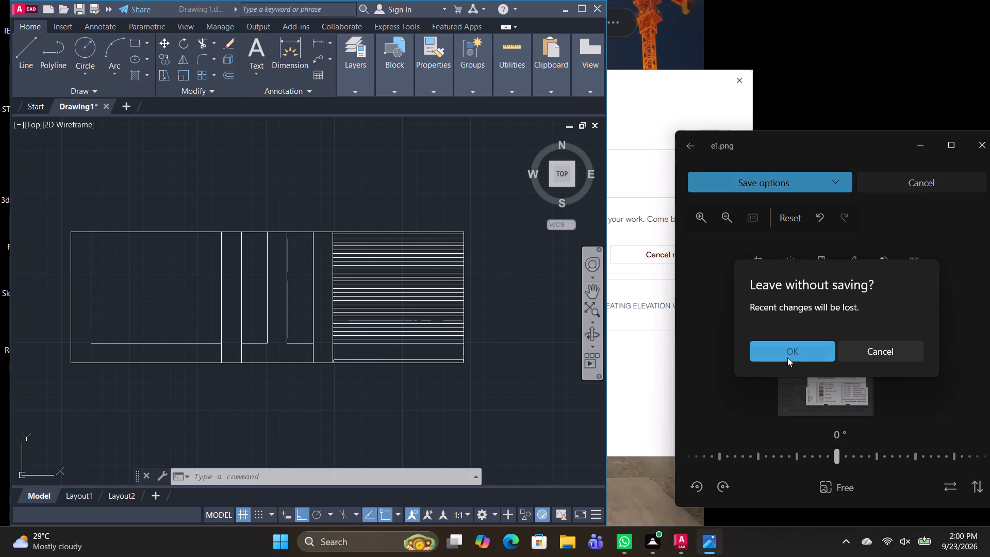
Offset the gate bay's lower horizontal line 5' upward to mark the top of the gate.
{"action": "scroll", "coordinate": [877, 359], "scroll_direction": "up", "scroll_amount": 3}
{"action": "scroll", "coordinate": [797, 273], "scroll_direction": "up", "scroll_amount": 9}
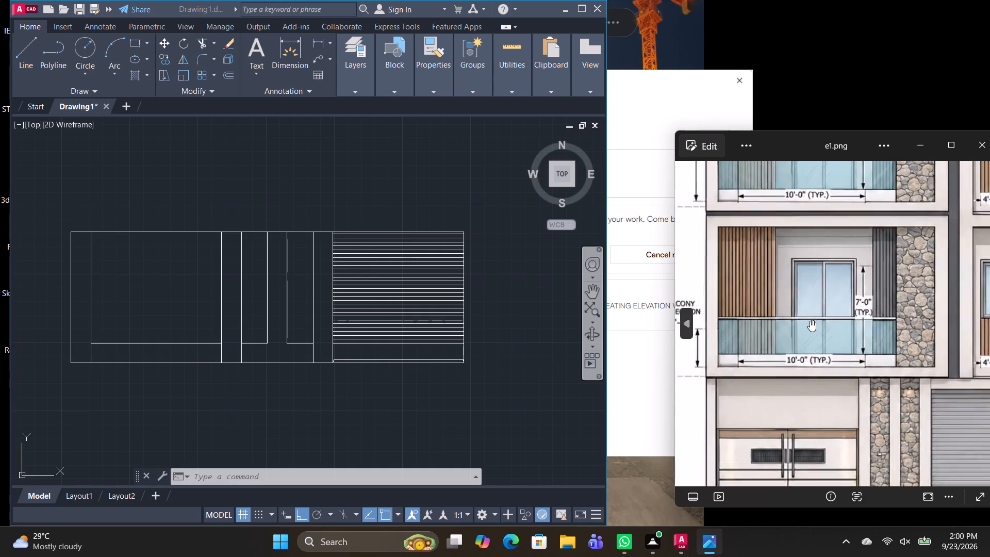
{"action": "scroll", "coordinate": [810, 320], "scroll_direction": "up", "scroll_amount": 3}
{"action": "left_click", "coordinate": [486, 301]}
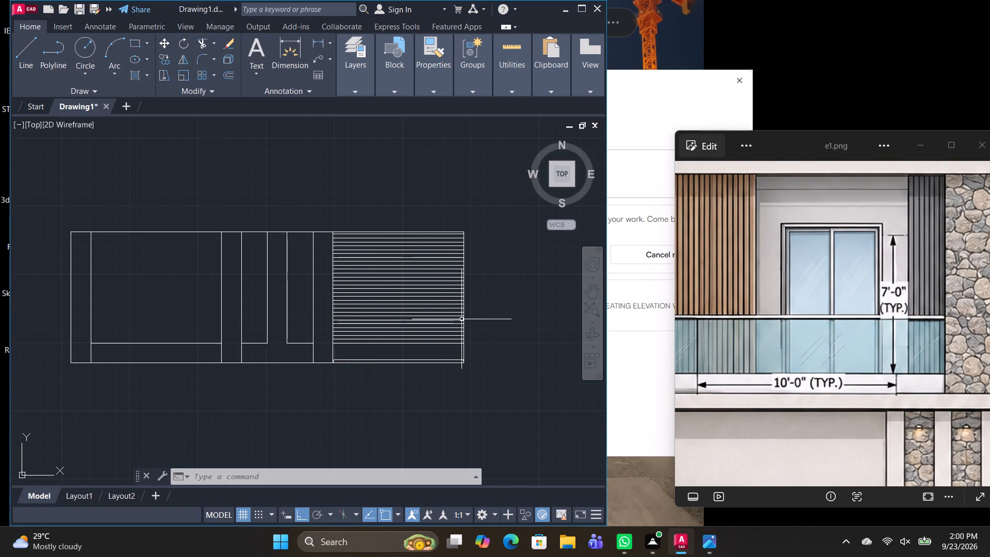
{"action": "type", "text": "O"}
{"action": "key", "text": "space"}
{"action": "type", "text": "5'"}
{"action": "key", "text": "Return"}
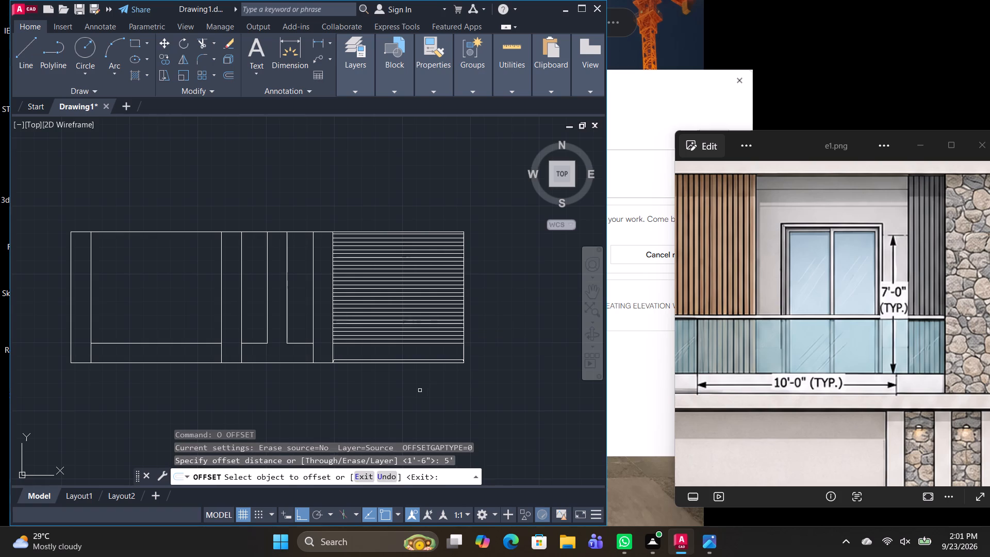
{"action": "left_click", "coordinate": [192, 343]}
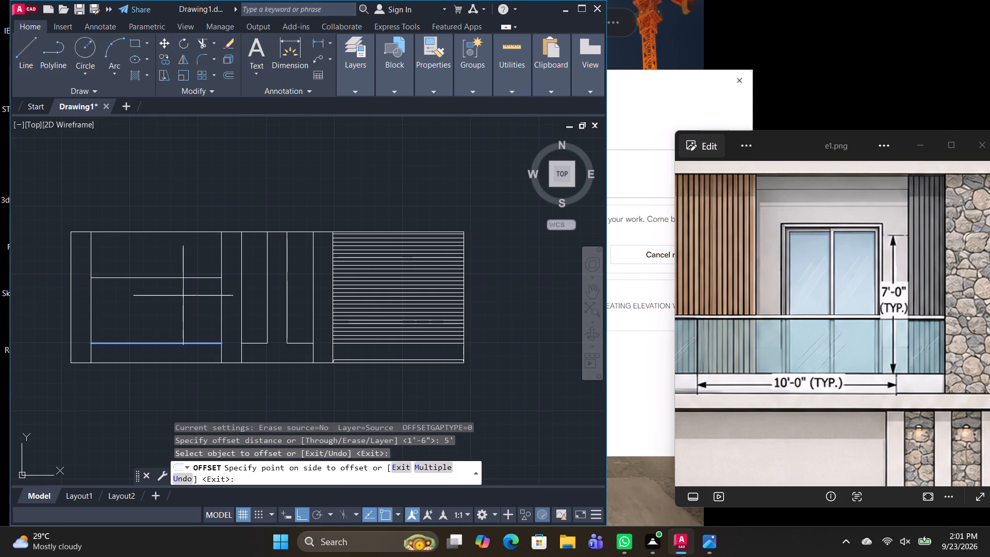
{"action": "left_click", "coordinate": [183, 296]}
{"action": "key", "text": "Escape"}
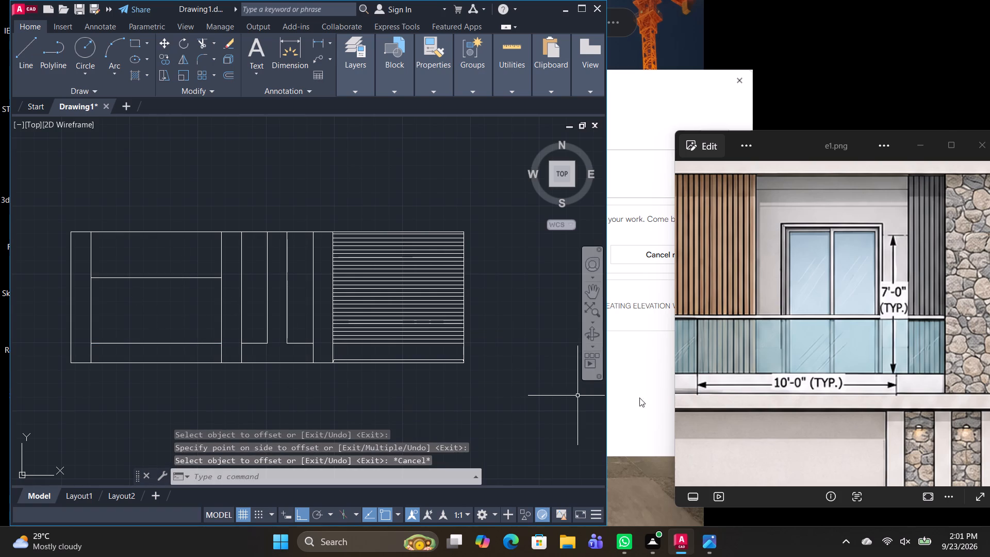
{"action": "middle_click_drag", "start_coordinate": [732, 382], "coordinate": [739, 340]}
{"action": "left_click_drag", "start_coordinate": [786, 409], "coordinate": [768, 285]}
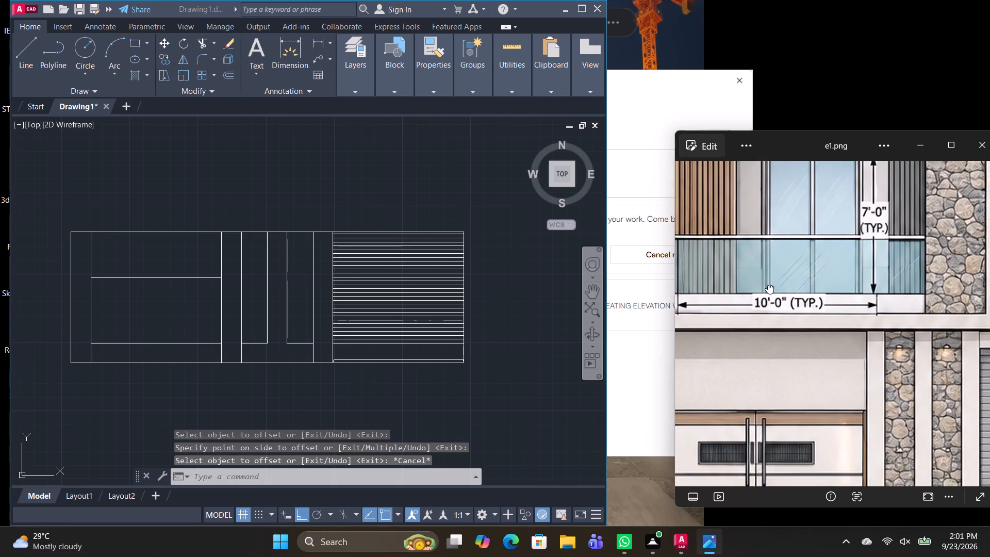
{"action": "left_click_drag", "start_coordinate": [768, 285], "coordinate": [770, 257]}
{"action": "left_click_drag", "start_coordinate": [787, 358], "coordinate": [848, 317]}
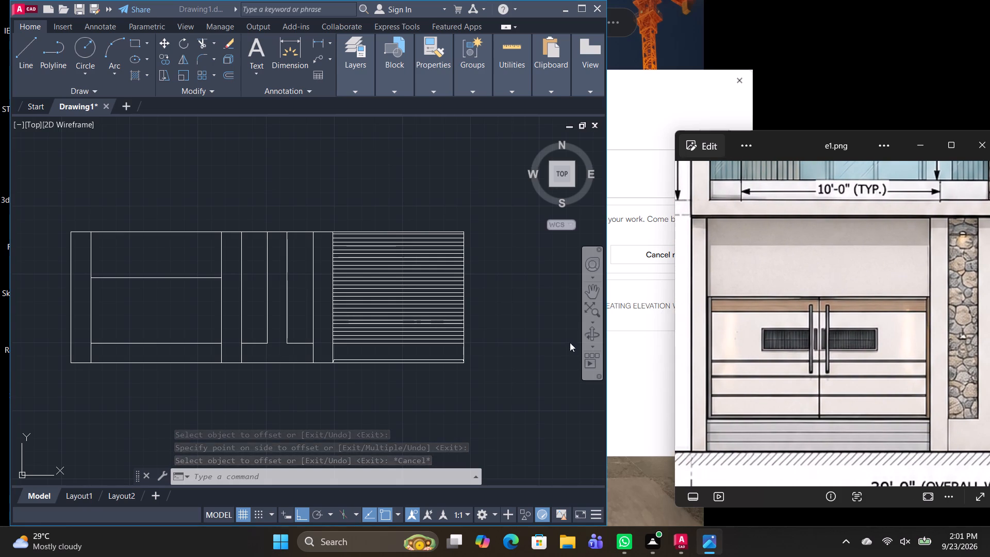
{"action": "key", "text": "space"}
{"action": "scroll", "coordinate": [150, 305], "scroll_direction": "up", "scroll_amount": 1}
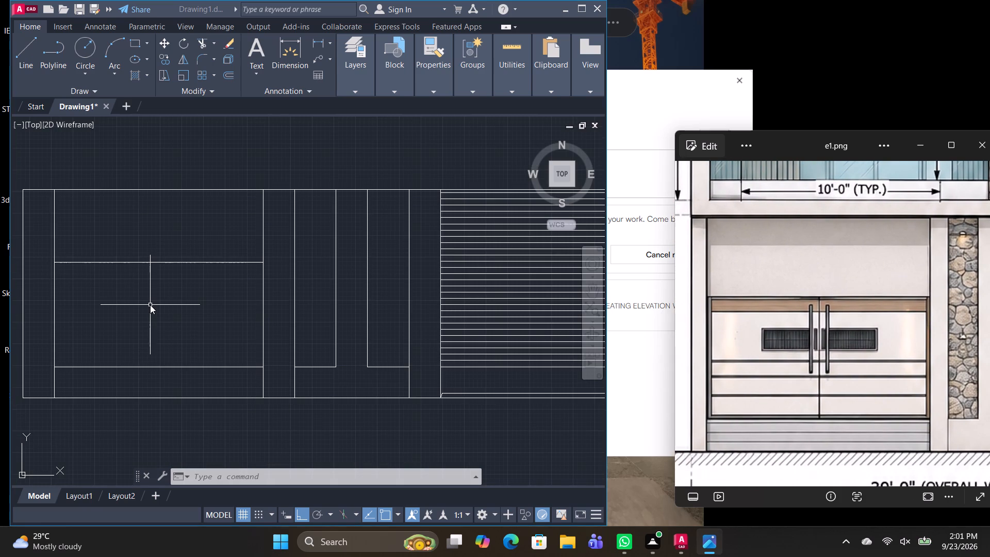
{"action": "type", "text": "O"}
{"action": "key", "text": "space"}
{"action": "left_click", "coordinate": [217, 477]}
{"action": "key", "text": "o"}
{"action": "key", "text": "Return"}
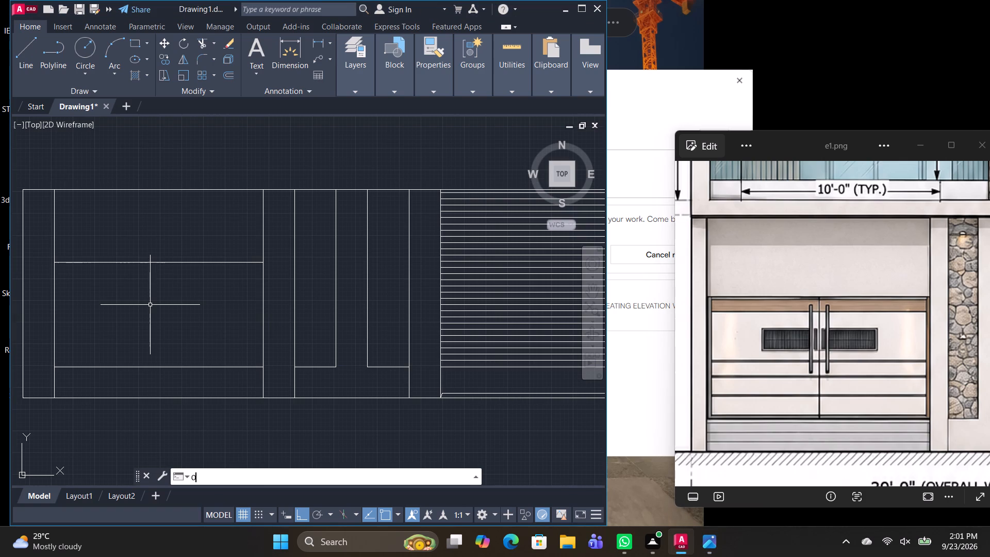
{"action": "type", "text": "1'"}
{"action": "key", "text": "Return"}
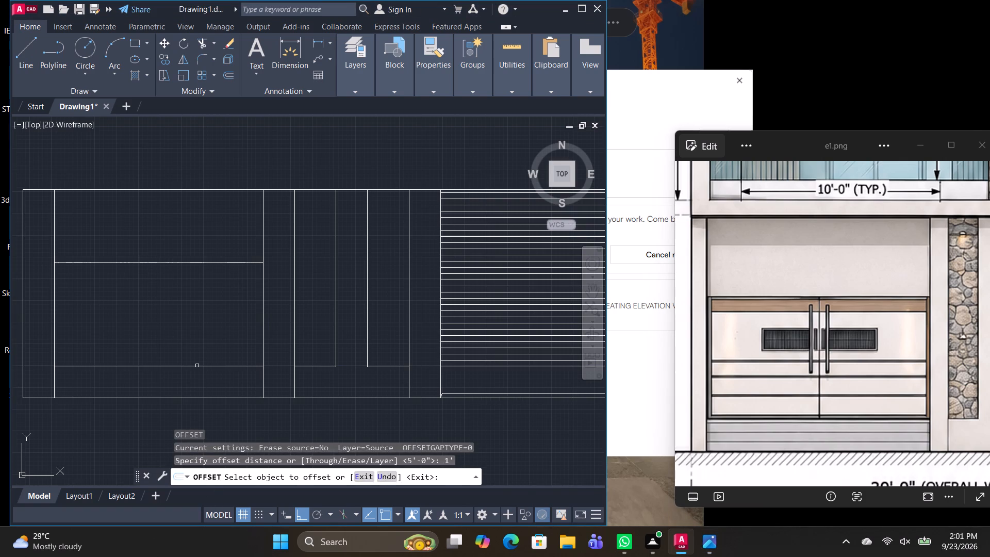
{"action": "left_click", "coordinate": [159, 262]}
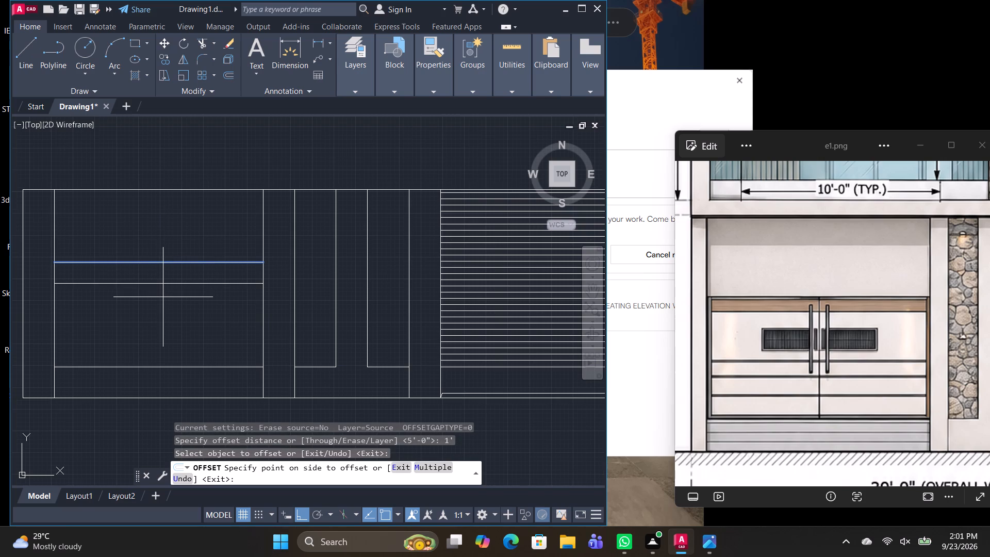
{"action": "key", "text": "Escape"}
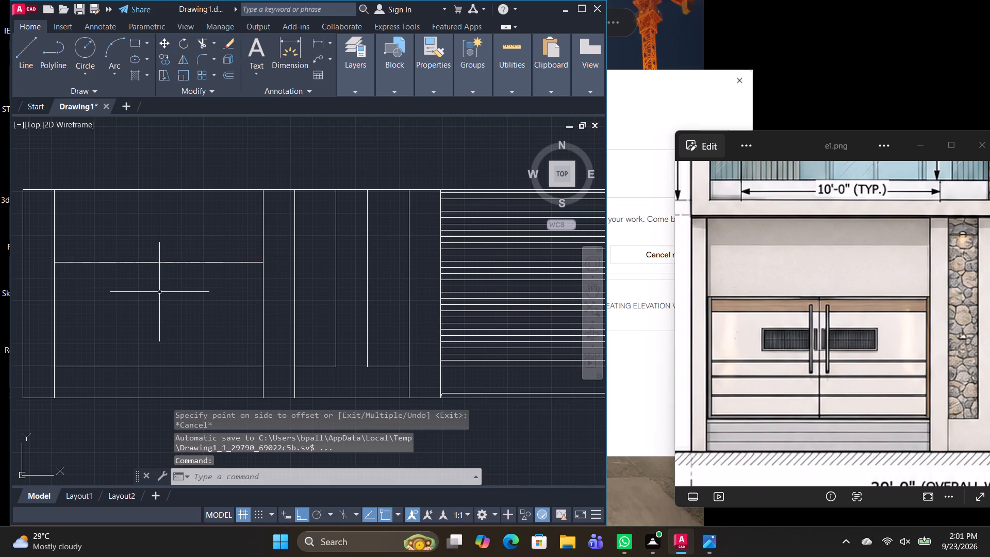
Offset the gate's top line 8" downward to form the gate's upper band.
{"action": "key", "text": "space"}
{"action": "key", "text": "6"}
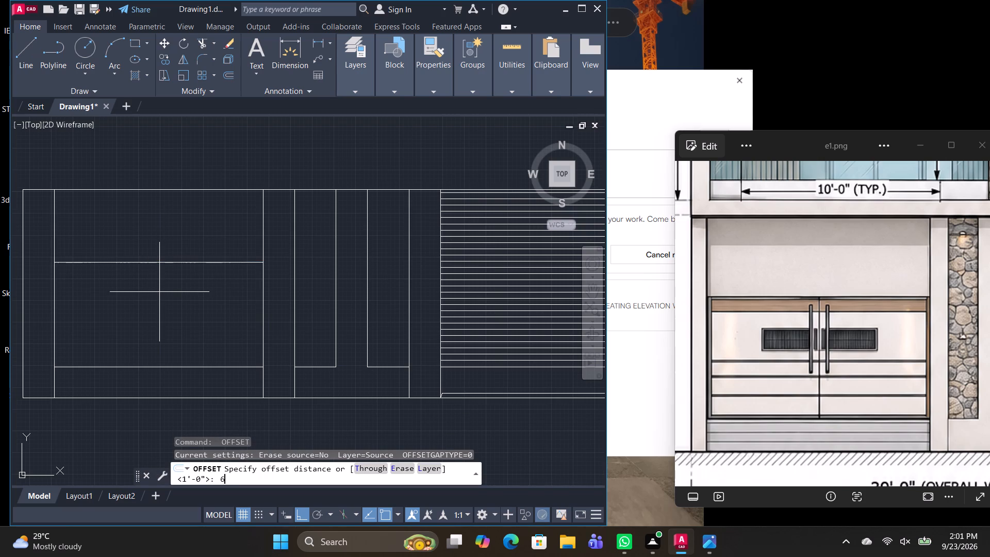
{"action": "key", "text": "BackSpace"}
{"action": "type", "text": "8\""}
{"action": "key", "text": "Return"}
{"action": "left_click", "coordinate": [170, 263]}
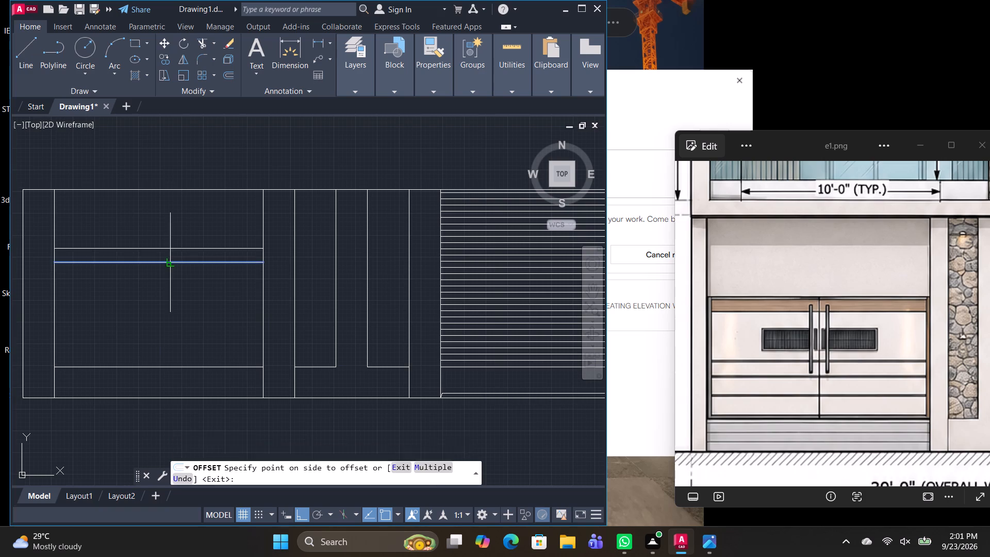
{"action": "left_click", "coordinate": [172, 278]}
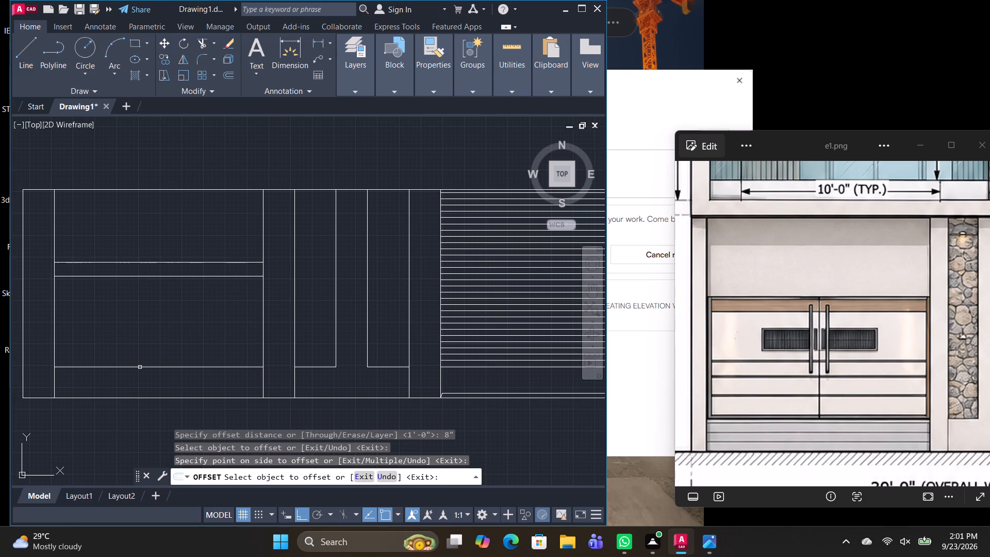
{"action": "left_click", "coordinate": [143, 367]}
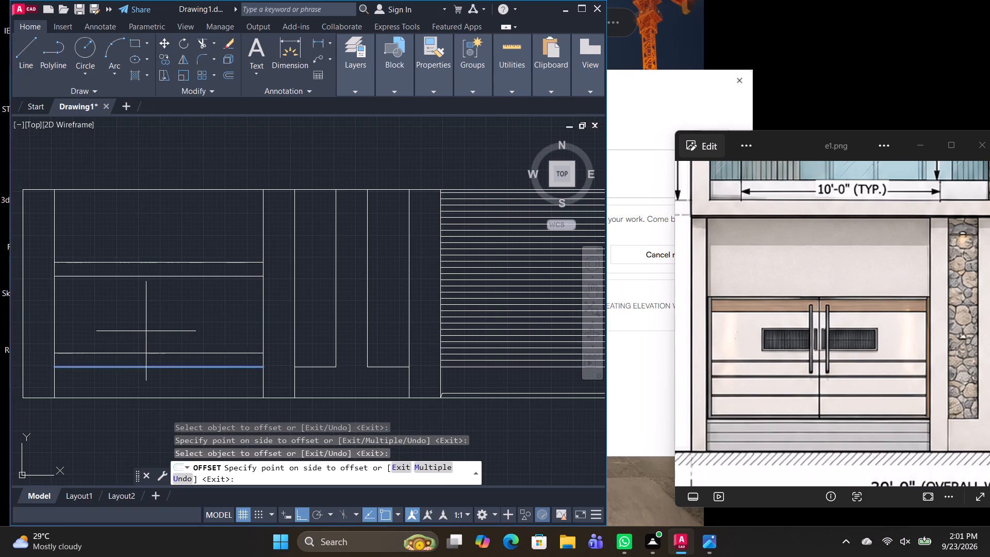
{"action": "key", "text": "Escape"}
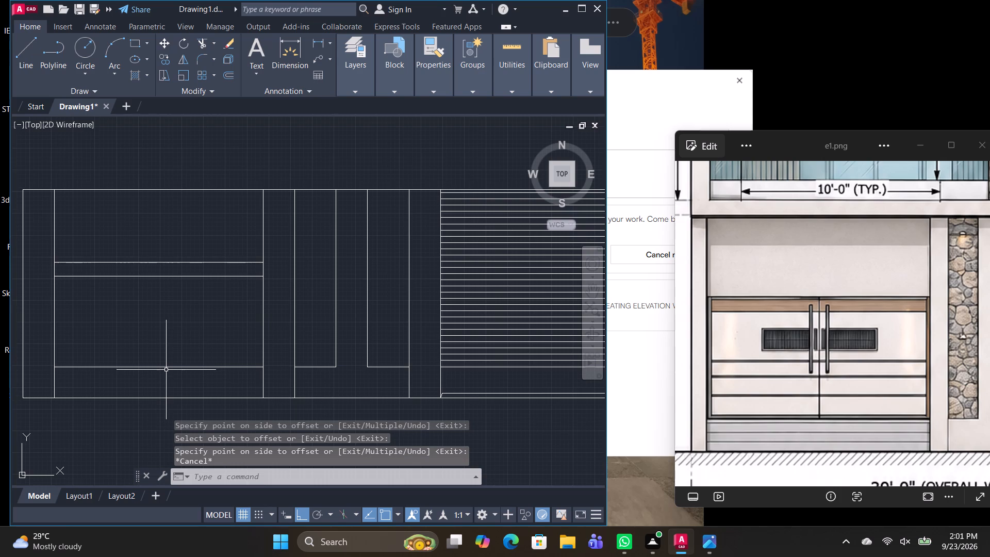
Offset the gate bay's lower horizontal line upward with the Through option to place two intermediate lines across the lower half of the gate.
{"action": "left_click", "coordinate": [166, 368]}
{"action": "type", "text": "O"}
{"action": "key", "text": "space"}
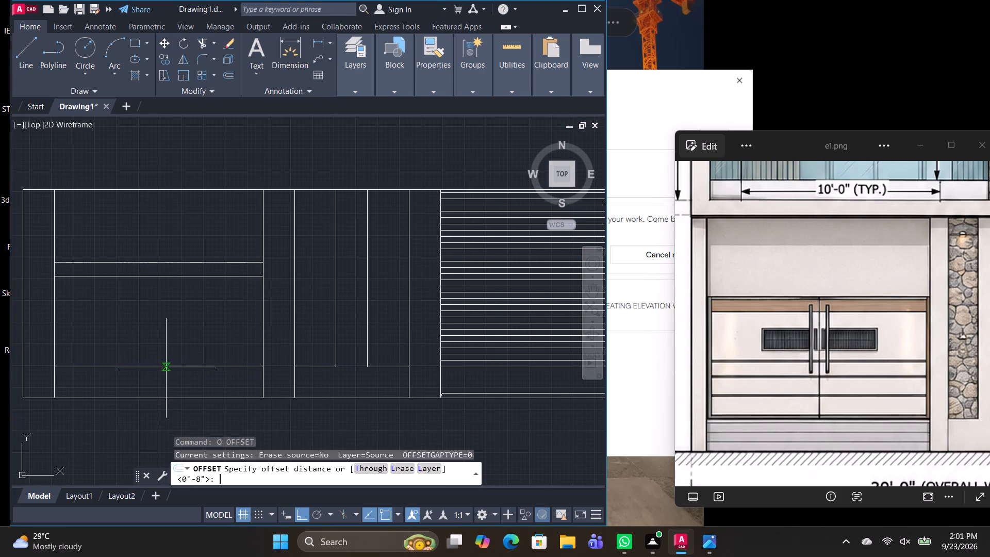
{"action": "left_click", "coordinate": [365, 466]}
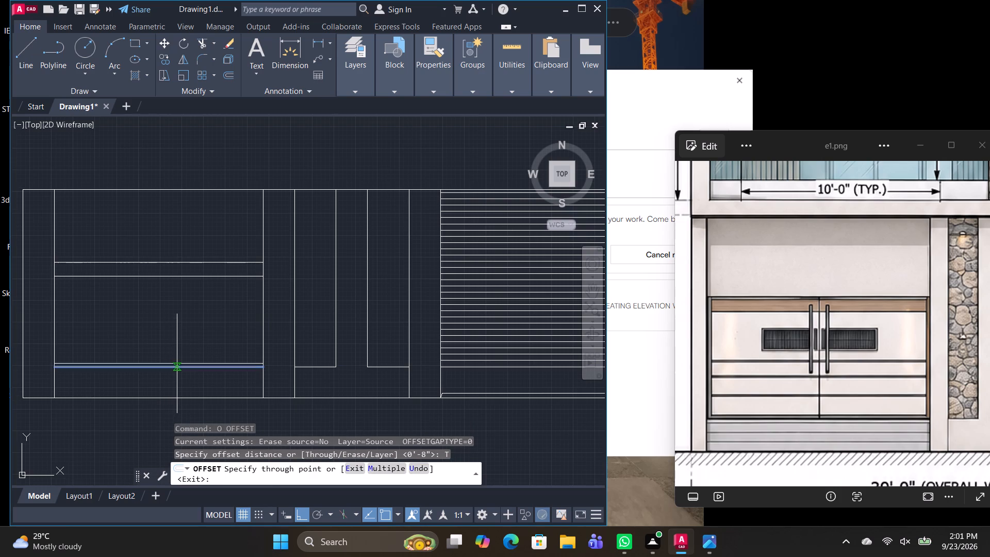
{"action": "left_click", "coordinate": [176, 340]}
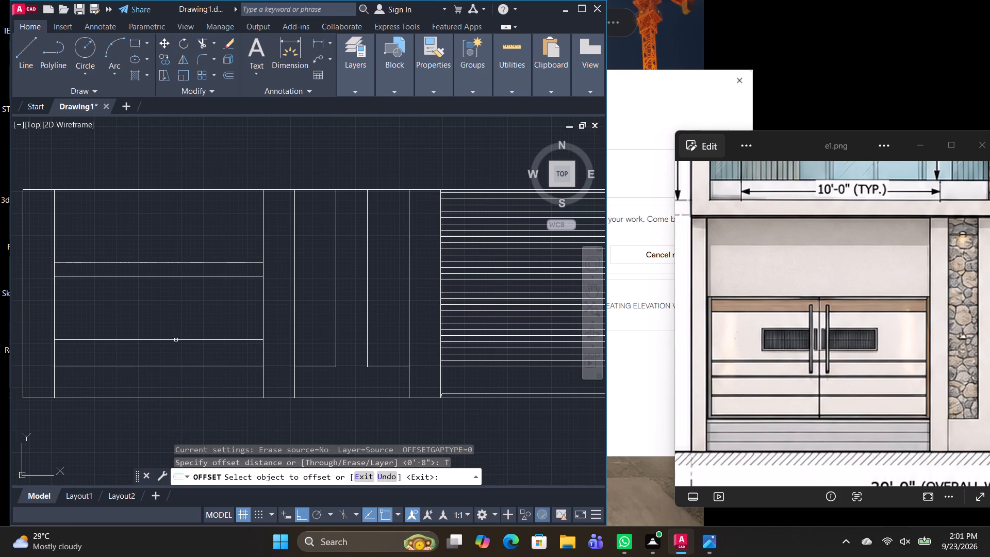
{"action": "left_click", "coordinate": [176, 340]}
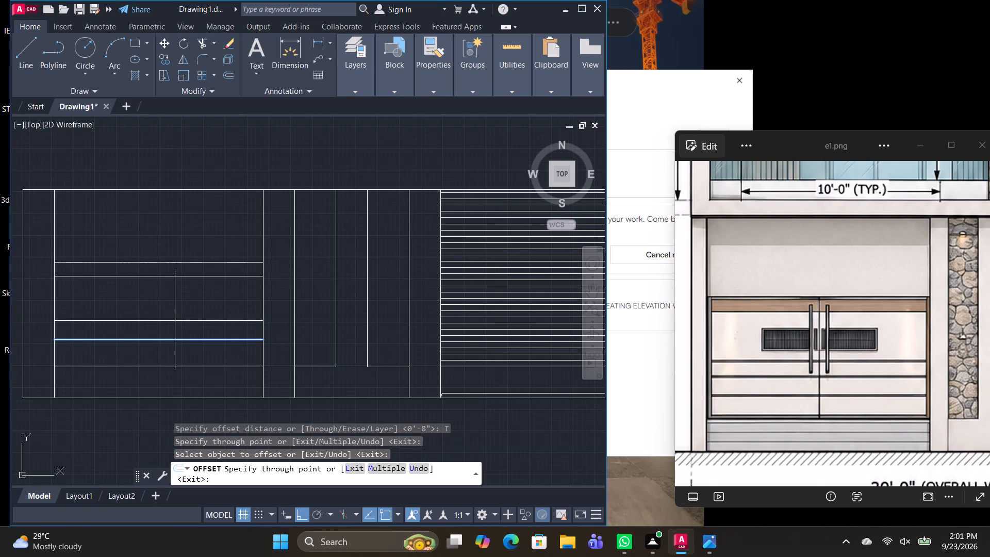
{"action": "left_click", "coordinate": [175, 321]}
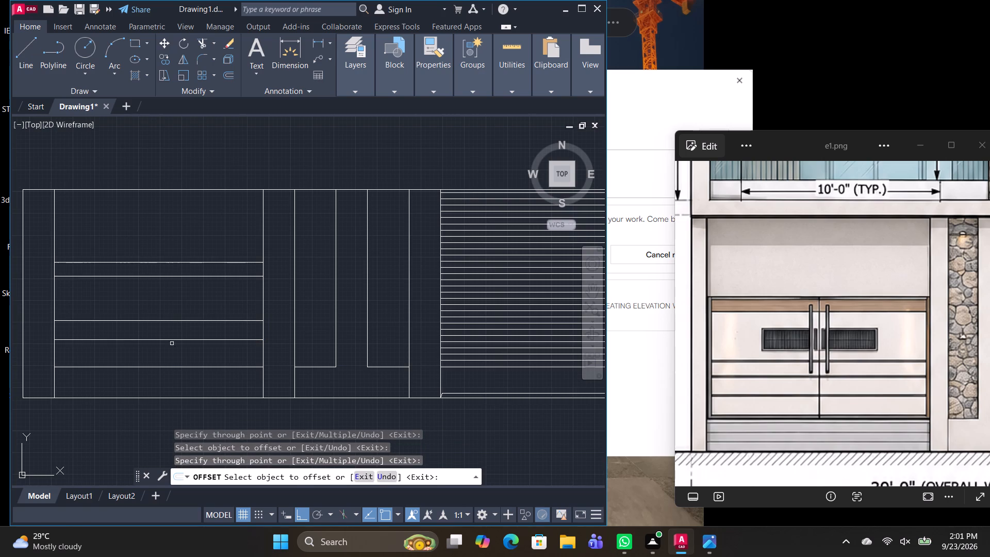
{"action": "key", "text": "Escape"}
Offset the gate's top line, both intermediate lines and the bottom line 1" downward to form thin double-line bands.
{"action": "type", "text": "O"}
{"action": "key", "text": "space"}
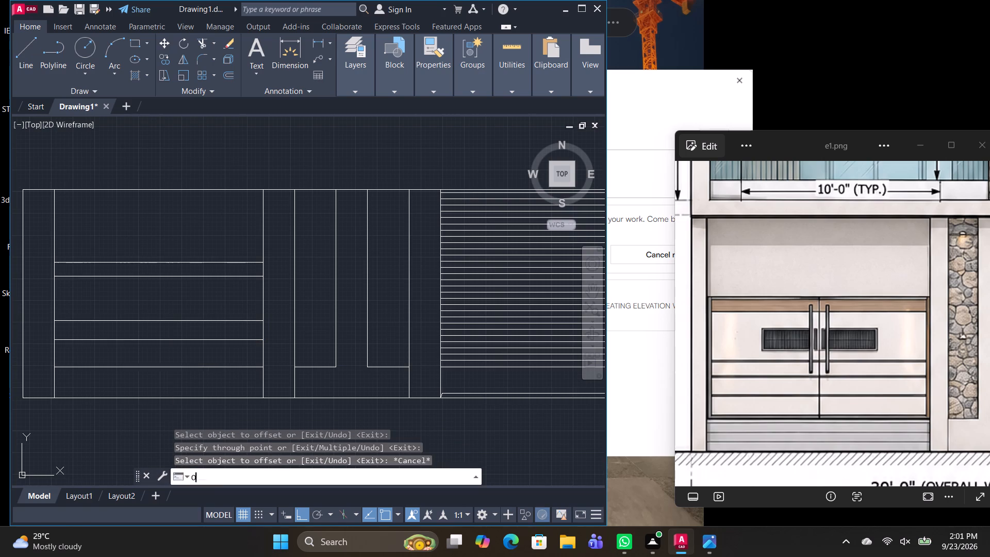
{"action": "type", "text": "1\""}
{"action": "key", "text": "Return"}
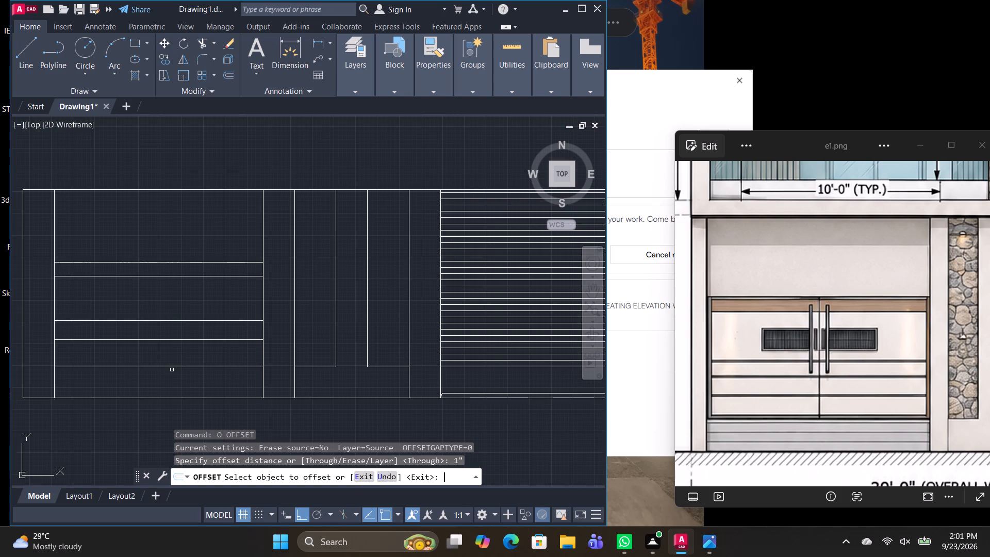
{"action": "scroll", "coordinate": [128, 263], "scroll_direction": "up", "scroll_amount": 2}
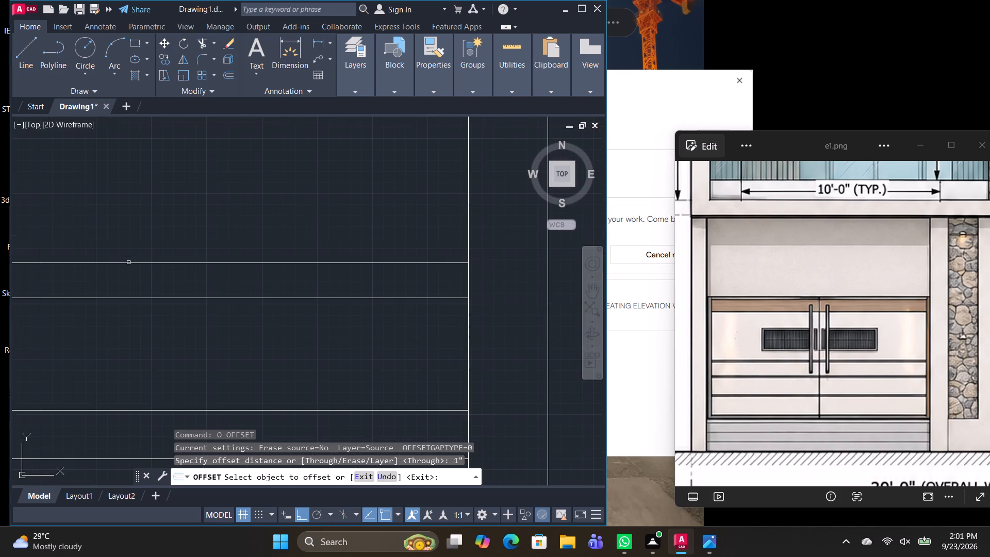
{"action": "left_click", "coordinate": [130, 263]}
{"action": "left_click", "coordinate": [130, 271]}
{"action": "middle_click_drag", "start_coordinate": [340, 384], "coordinate": [341, 299]}
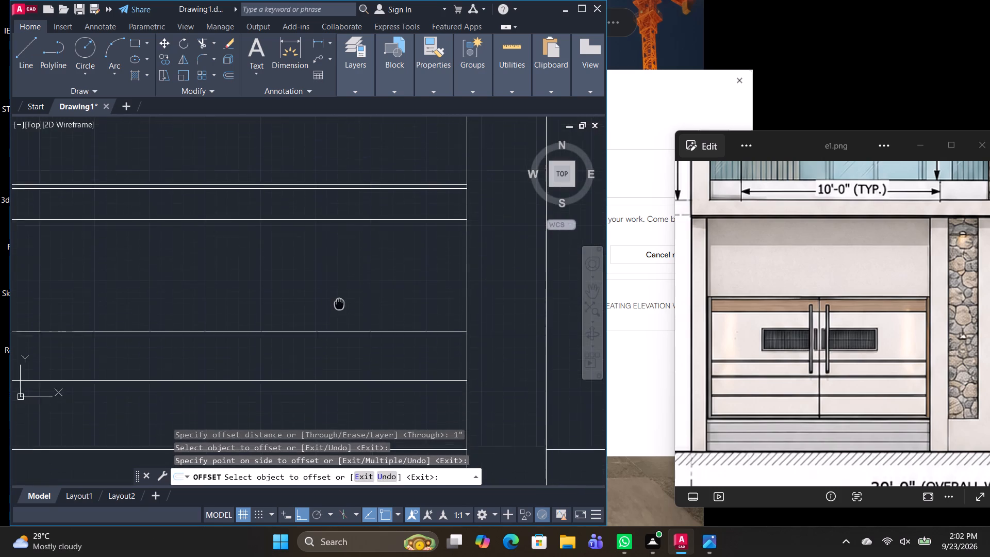
{"action": "middle_click_drag", "start_coordinate": [341, 299], "coordinate": [346, 291]}
{"action": "left_click", "coordinate": [232, 319]}
{"action": "left_click", "coordinate": [234, 329]}
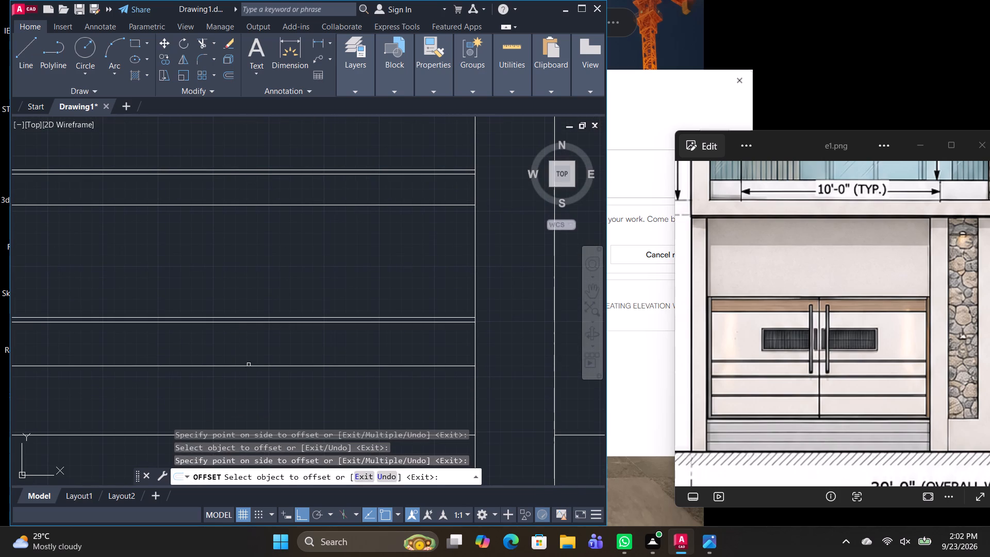
{"action": "left_click", "coordinate": [252, 366]}
{"action": "left_click", "coordinate": [253, 386]}
{"action": "middle_click_drag", "start_coordinate": [286, 401], "coordinate": [294, 376]}
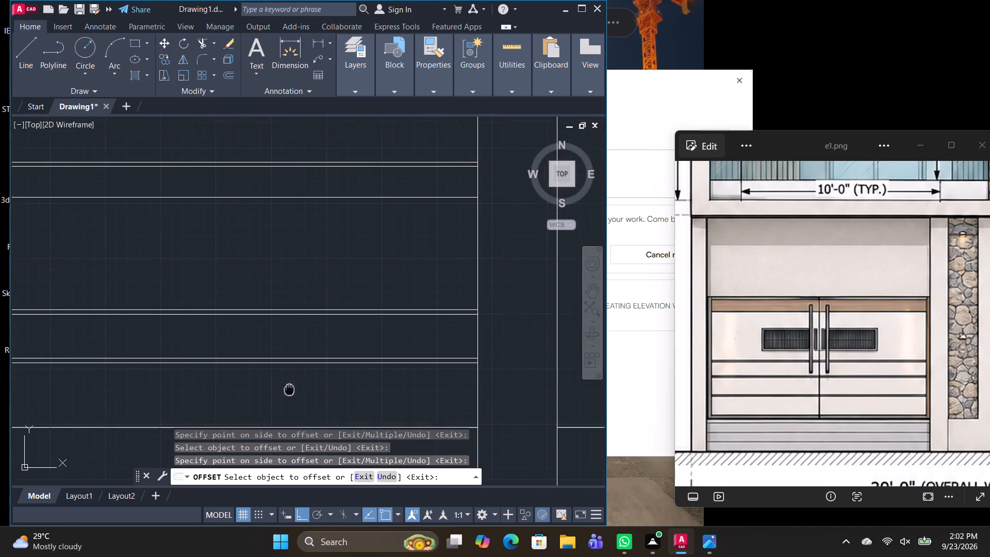
{"action": "middle_click_drag", "start_coordinate": [294, 376], "coordinate": [310, 328]}
{"action": "left_click", "coordinate": [266, 364]}
{"action": "left_click", "coordinate": [266, 376]}
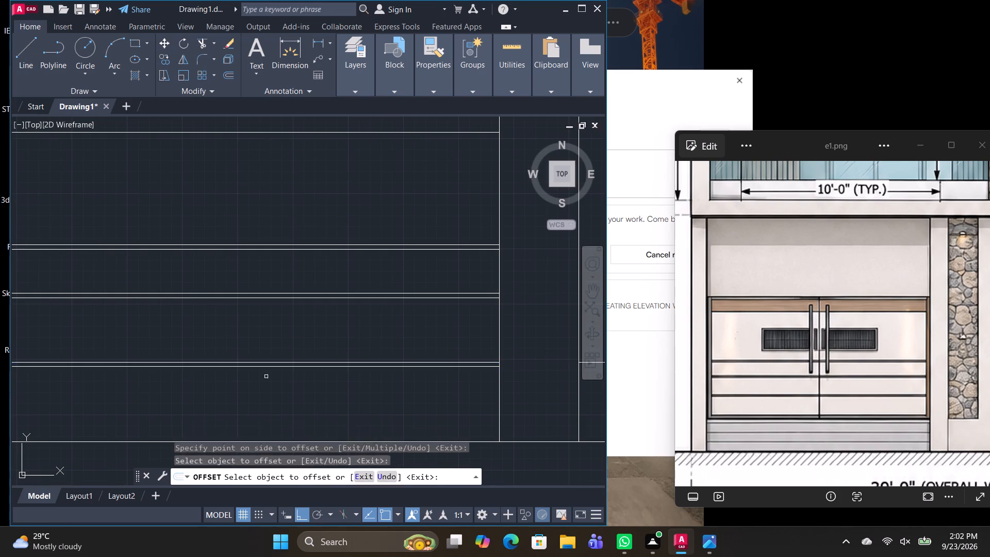
{"action": "scroll", "coordinate": [287, 390], "scroll_direction": "down", "scroll_amount": 3}
{"action": "middle_click_drag", "start_coordinate": [298, 390], "coordinate": [293, 359]}
{"action": "scroll", "coordinate": [269, 347], "scroll_direction": "up", "scroll_amount": 2}
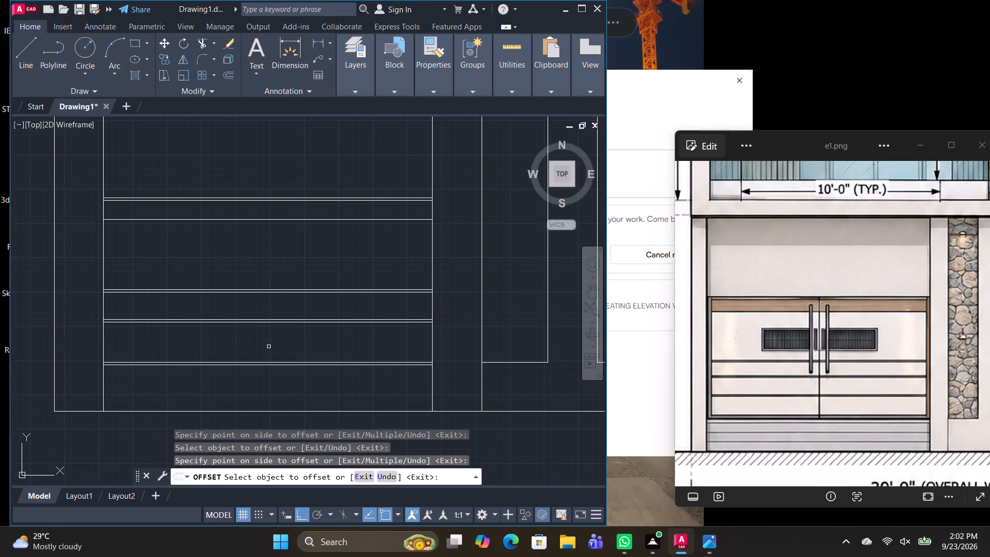
{"action": "key", "text": "space"}
Draw a line across the gate bay from side to side along the top edge of the upper intermediate band.
{"action": "type", "text": "L"}
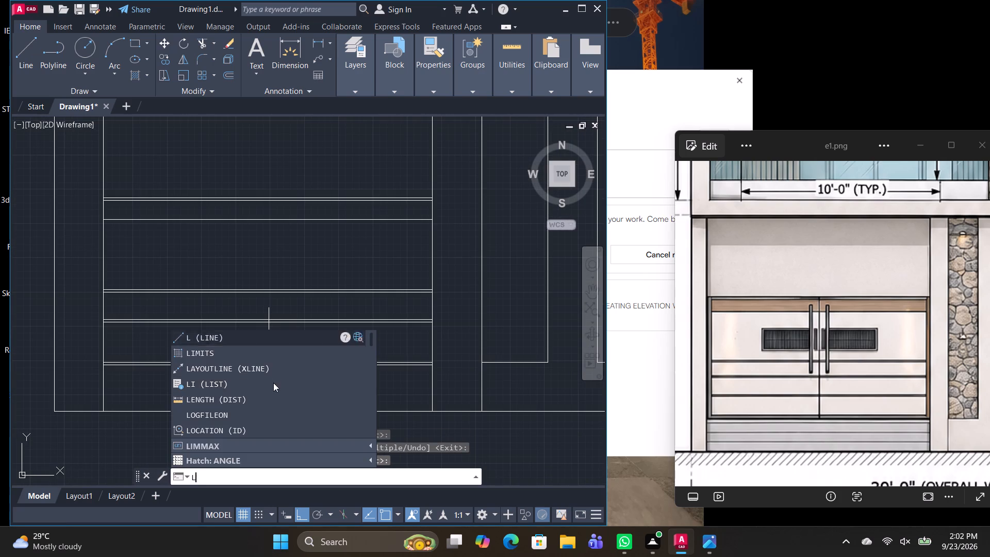
{"action": "key", "text": "Escape"}
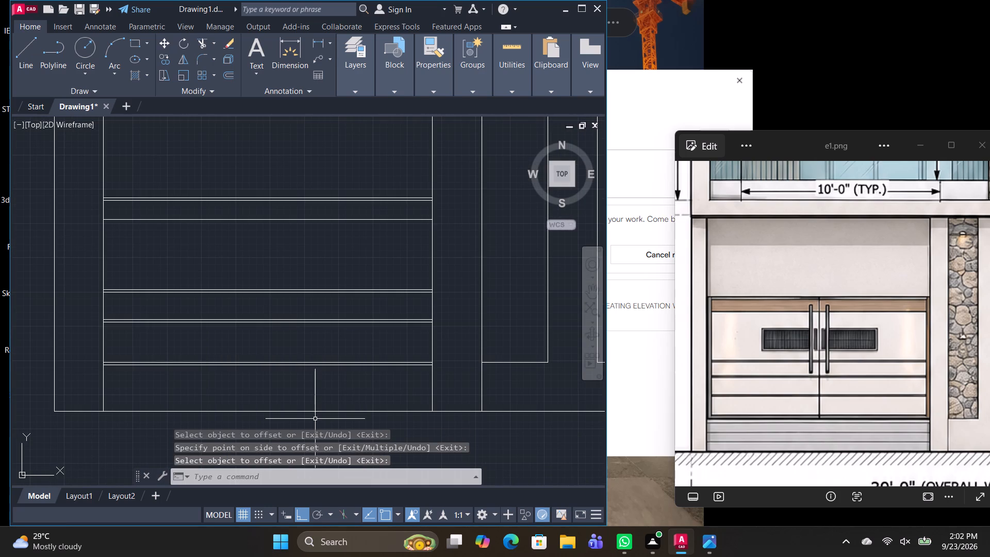
{"action": "type", "text": "L"}
{"action": "key", "text": "space"}
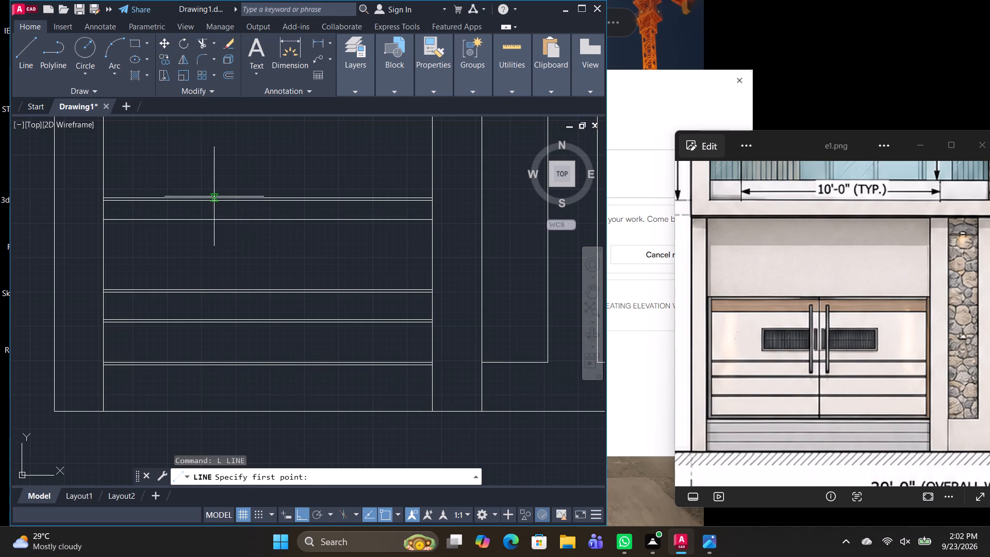
{"action": "key", "text": "Escape"}
{"action": "type", "text": "L"}
{"action": "key", "text": "space"}
{"action": "scroll", "coordinate": [152, 301], "scroll_direction": "up", "scroll_amount": 2}
{"action": "left_click", "coordinate": [47, 277]}
{"action": "scroll", "coordinate": [366, 285], "scroll_direction": "down", "scroll_amount": 3}
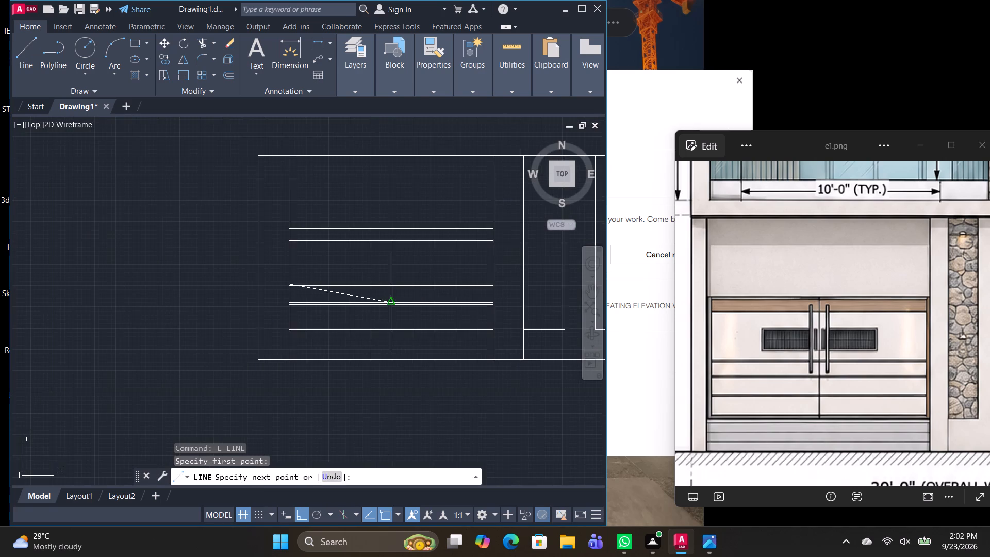
{"action": "middle_click_drag", "start_coordinate": [409, 297], "coordinate": [229, 291]}
{"action": "scroll", "coordinate": [298, 276], "scroll_direction": "up", "scroll_amount": 3}
{"action": "left_click", "coordinate": [355, 286]}
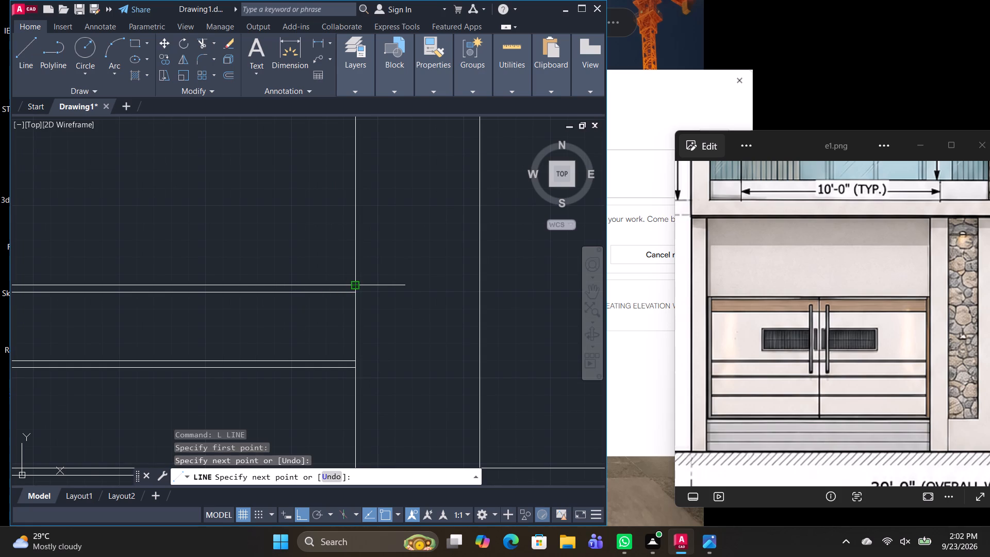
{"action": "key", "text": "space"}
Draw the gate's vertical centre line from the underside of the top double line down to the bottom band, dividing it into two leaves.
{"action": "type", "text": "L"}
{"action": "scroll", "coordinate": [129, 274], "scroll_direction": "down", "scroll_amount": 2}
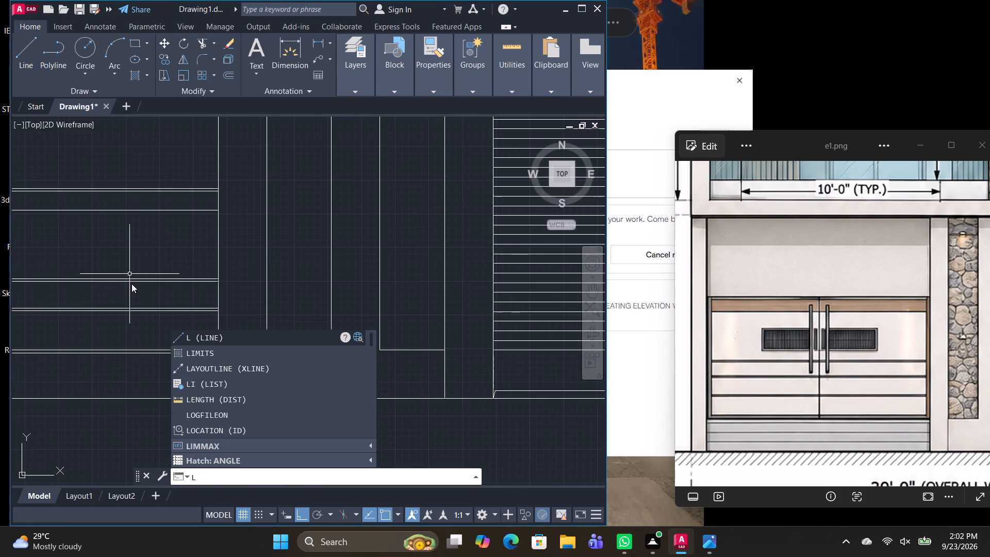
{"action": "key", "text": "space"}
{"action": "middle_click_drag", "start_coordinate": [169, 276], "coordinate": [352, 272]}
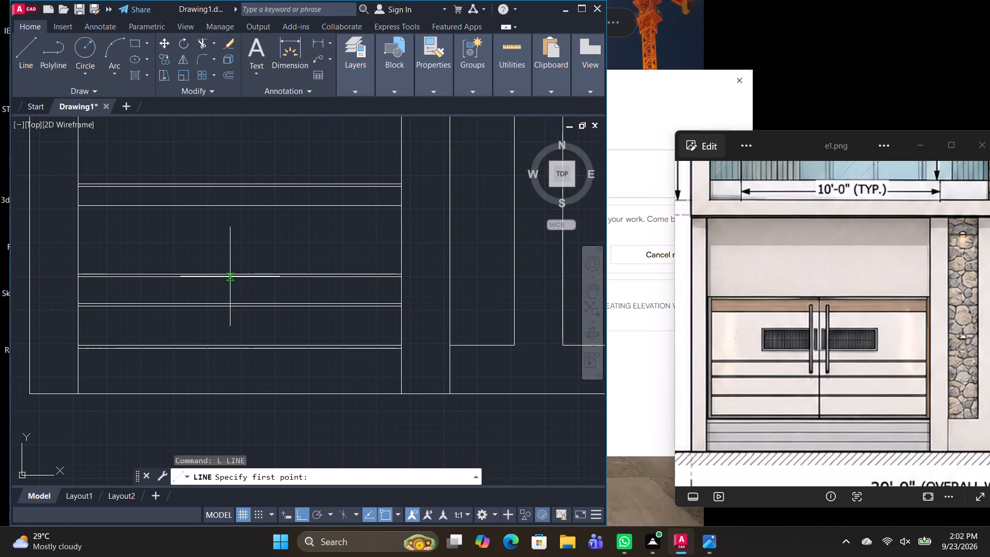
{"action": "left_click", "coordinate": [237, 273]}
{"action": "left_click", "coordinate": [238, 187]}
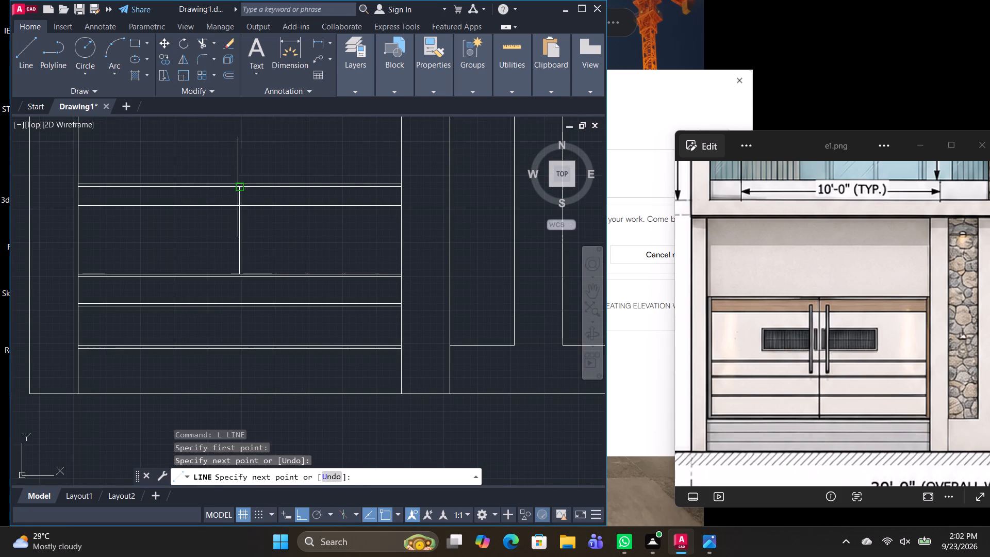
{"action": "scroll", "coordinate": [247, 299], "scroll_direction": "up", "scroll_amount": 1}
{"action": "left_click", "coordinate": [231, 373]}
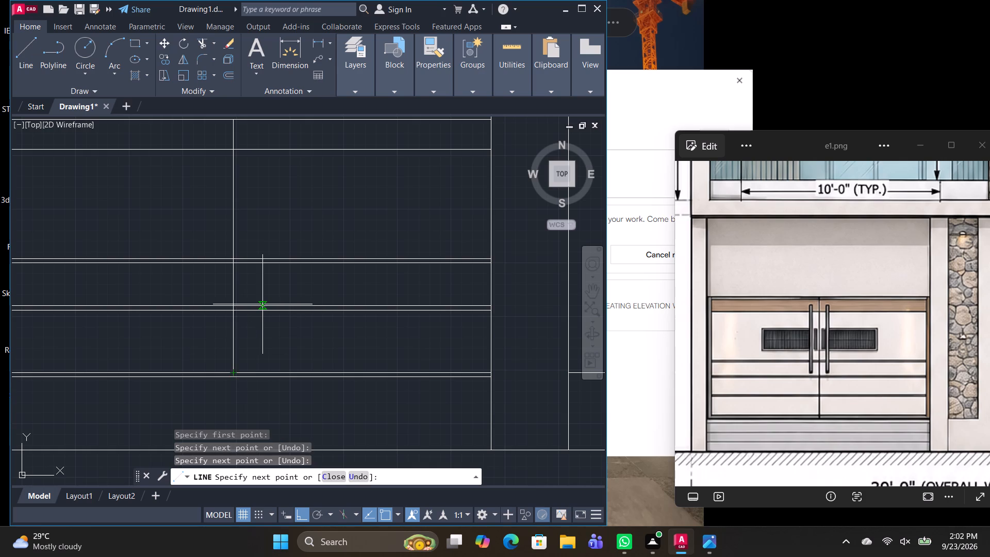
{"action": "key", "text": "Escape"}
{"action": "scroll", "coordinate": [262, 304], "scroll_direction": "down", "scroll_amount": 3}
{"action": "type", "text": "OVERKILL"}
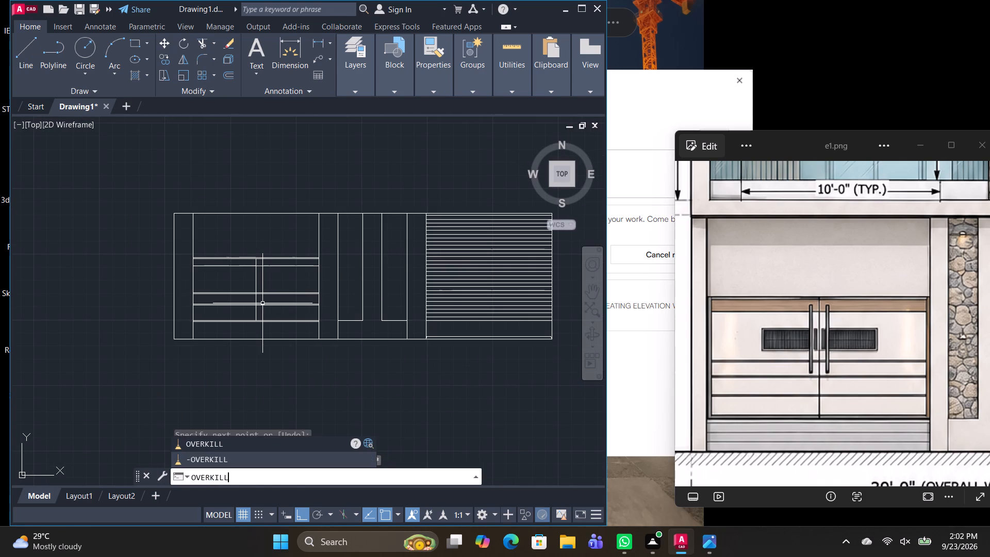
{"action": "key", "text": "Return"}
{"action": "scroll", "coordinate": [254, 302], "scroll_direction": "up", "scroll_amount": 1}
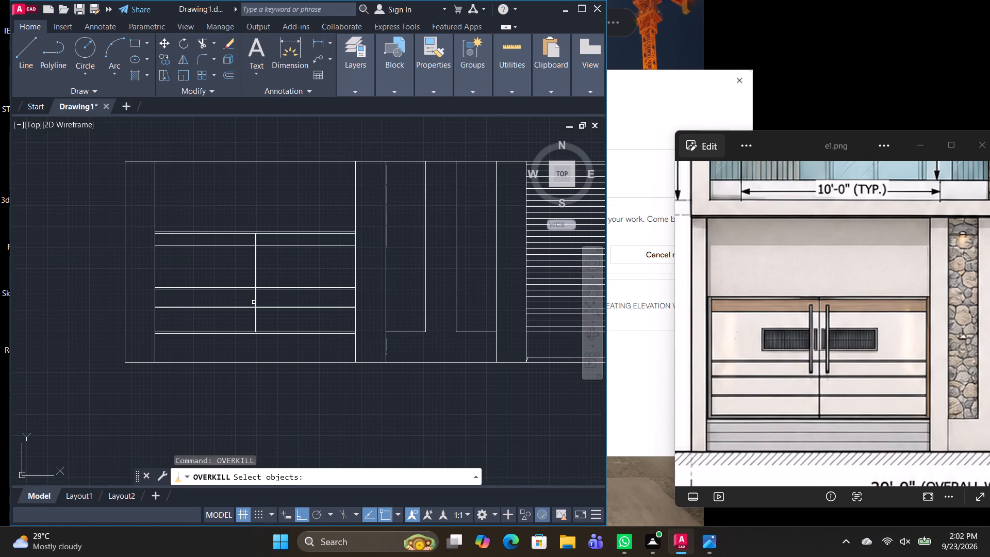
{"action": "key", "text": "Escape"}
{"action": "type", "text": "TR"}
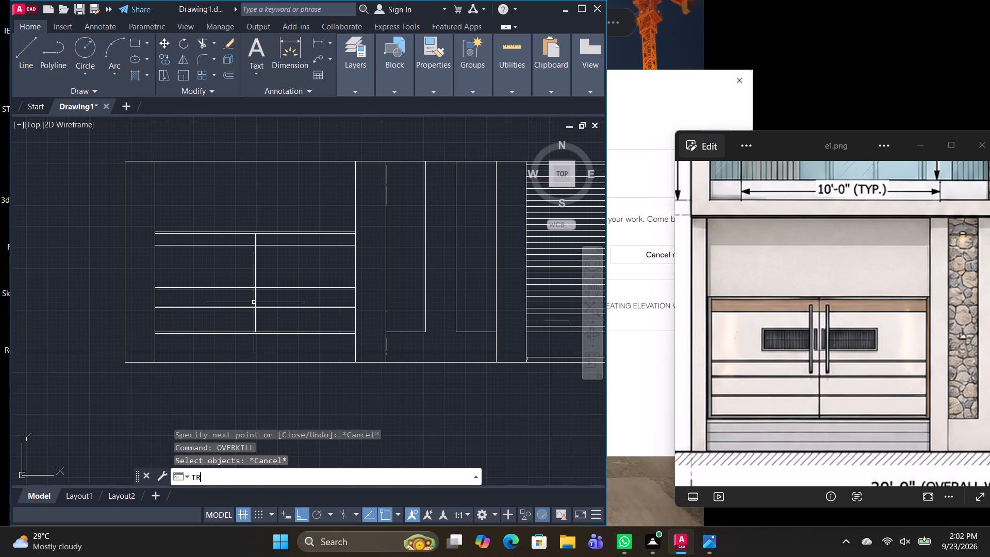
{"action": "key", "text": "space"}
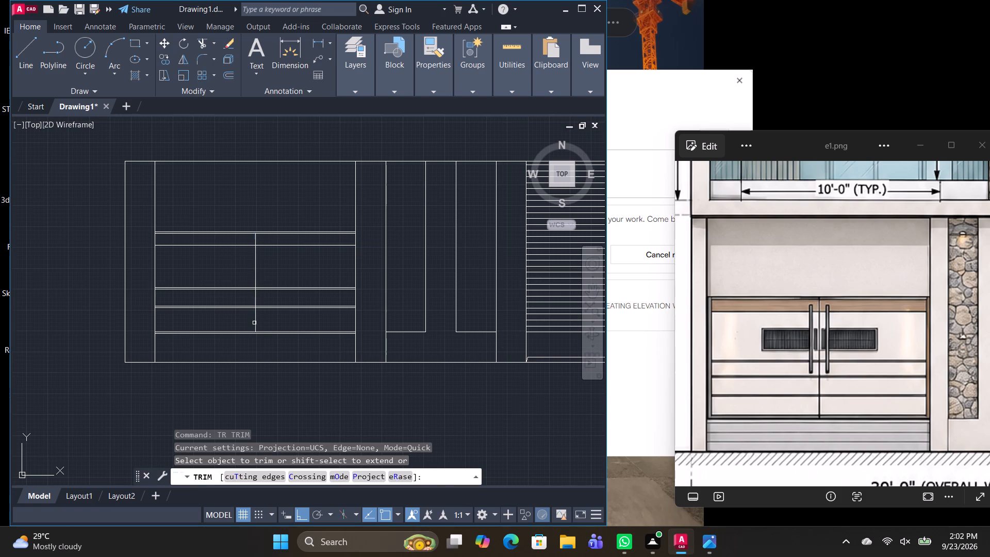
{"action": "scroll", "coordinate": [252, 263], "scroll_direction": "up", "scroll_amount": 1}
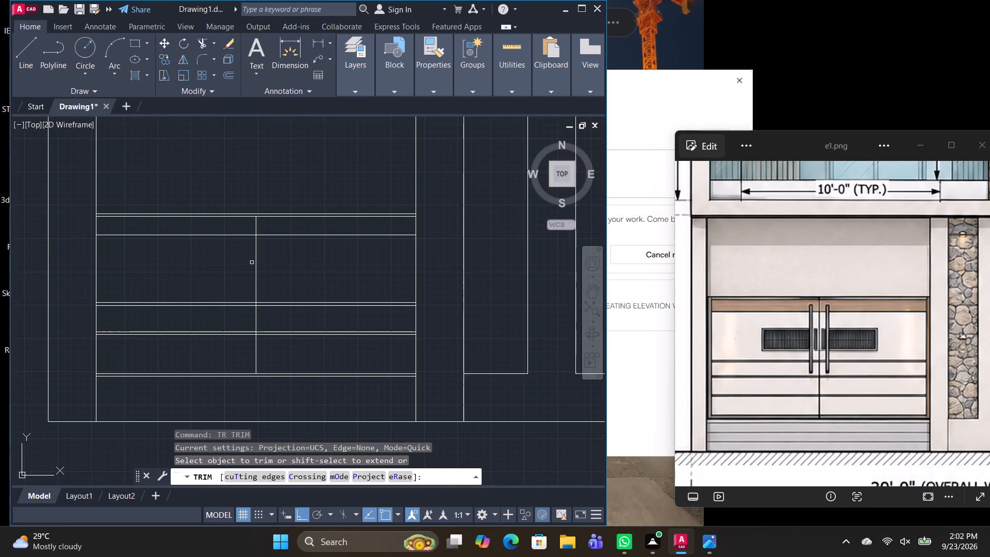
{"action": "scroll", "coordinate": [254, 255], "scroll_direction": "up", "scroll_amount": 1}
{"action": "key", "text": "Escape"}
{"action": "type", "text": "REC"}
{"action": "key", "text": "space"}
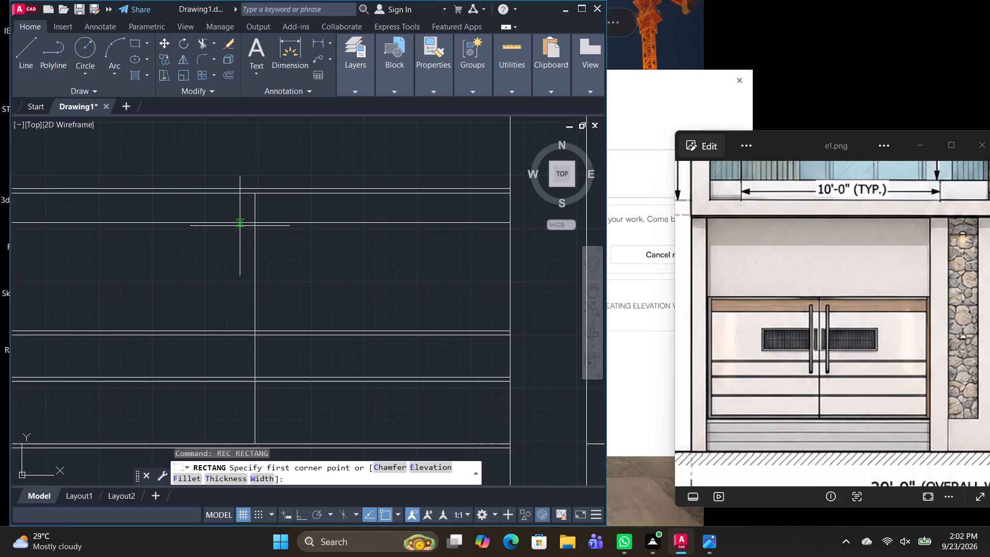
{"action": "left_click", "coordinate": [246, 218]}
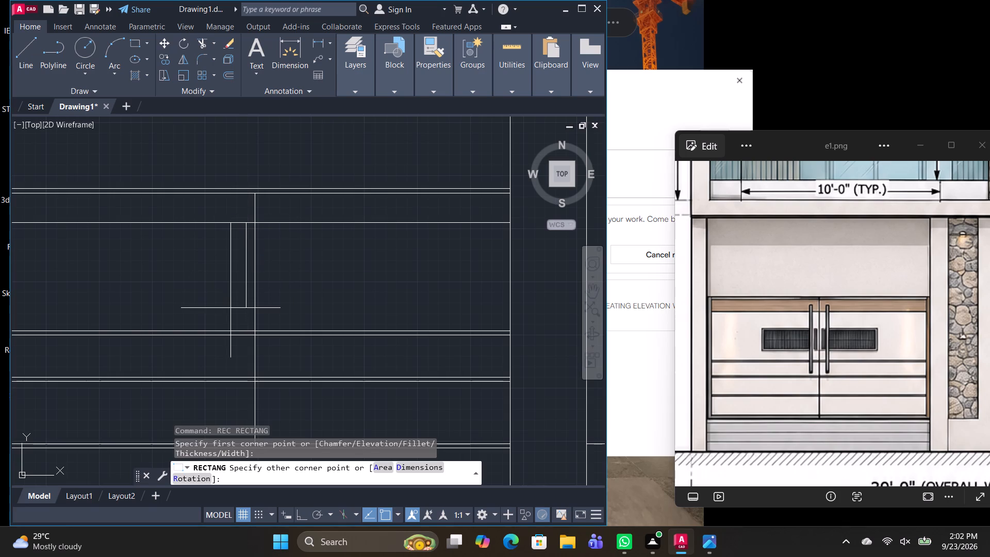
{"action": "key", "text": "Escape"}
Draw a tall, narrow rectangle as the left leaf's handle beside the centre line, from the upper band to below the second intermediate band.
{"action": "type", "text": "REC"}
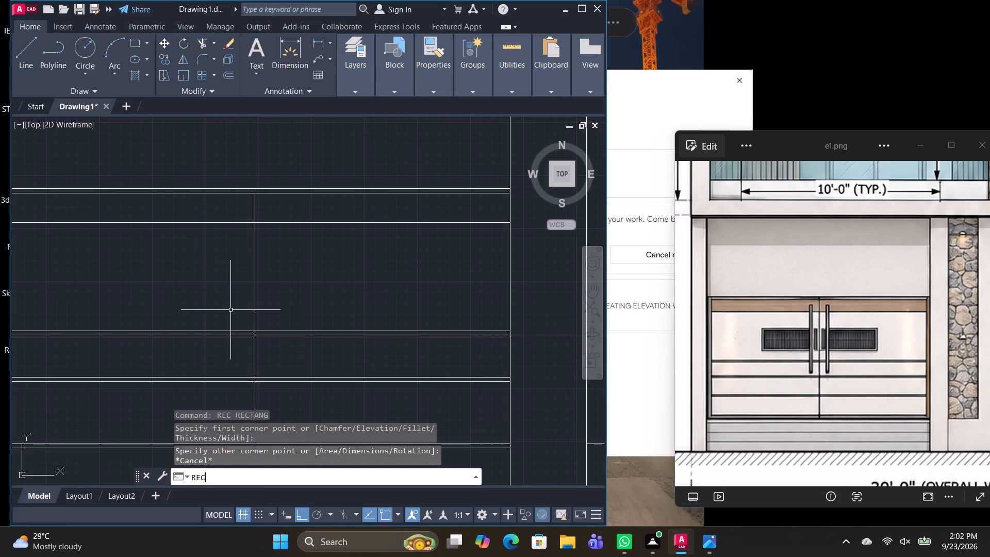
{"action": "key", "text": "space"}
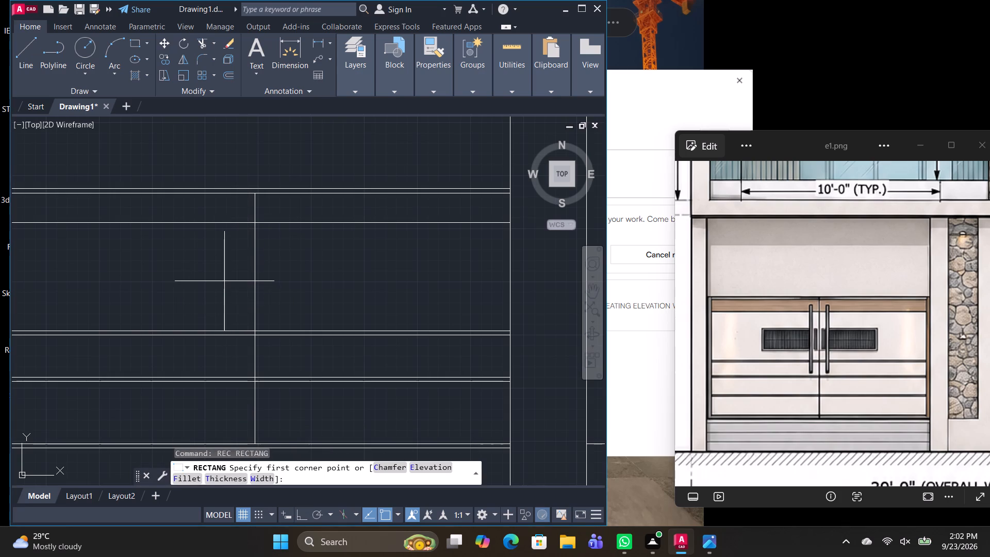
{"action": "left_click", "coordinate": [243, 214]}
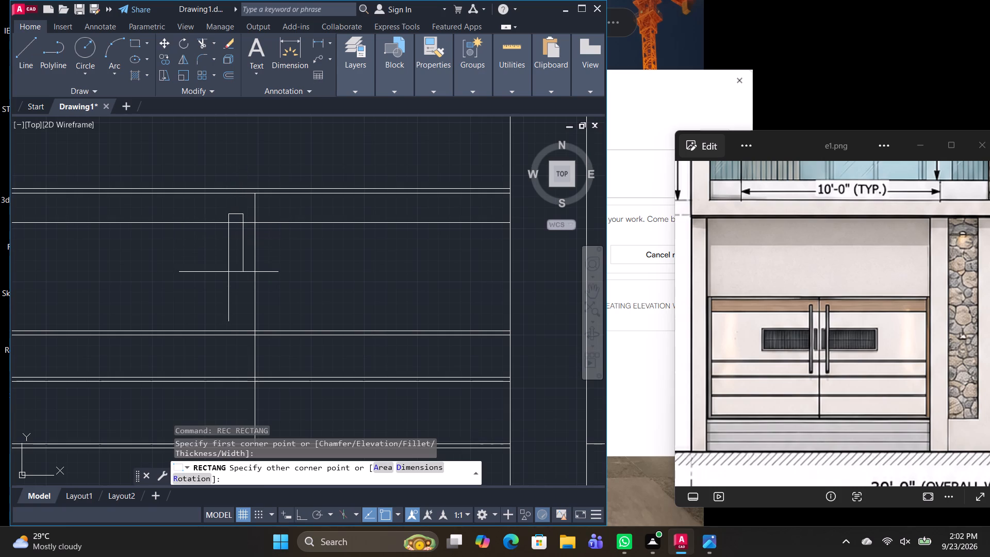
{"action": "left_click", "coordinate": [236, 396]}
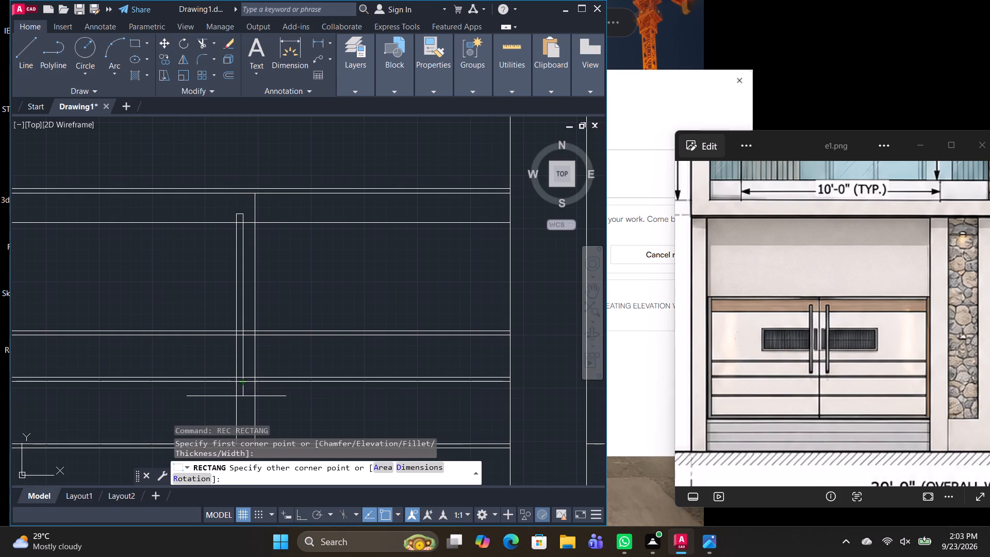
Draw a horizontal rectangle as the left leaf's vent panel, extending outward from the handle's outer edge between the two intermediate bands.
{"action": "key", "text": "space"}
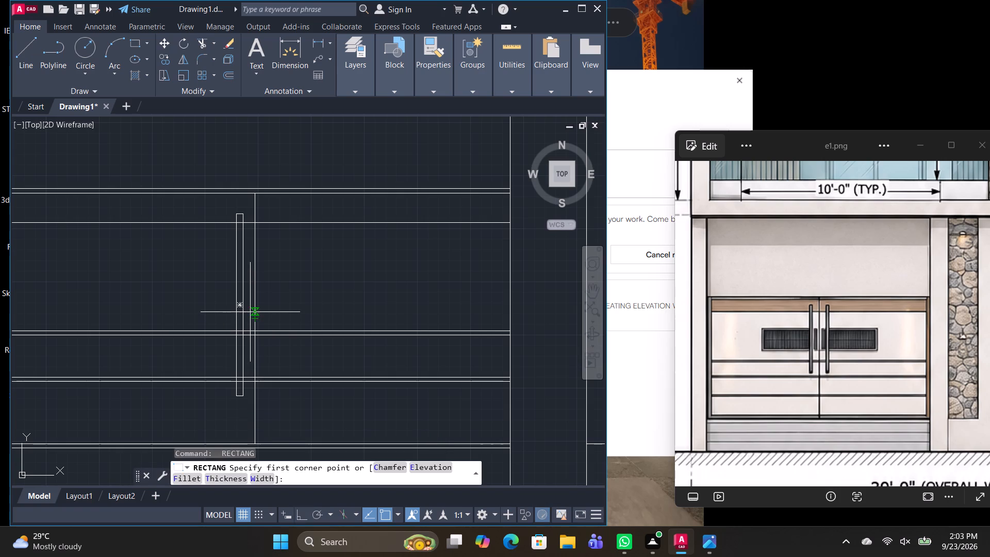
{"action": "key", "text": "Escape"}
{"action": "type", "text": "REC"}
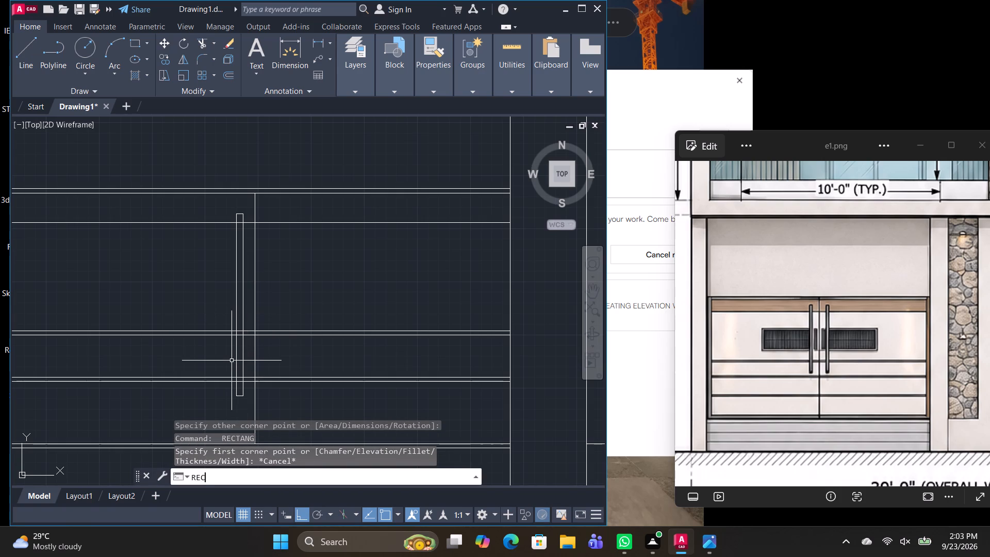
{"action": "key", "text": "space"}
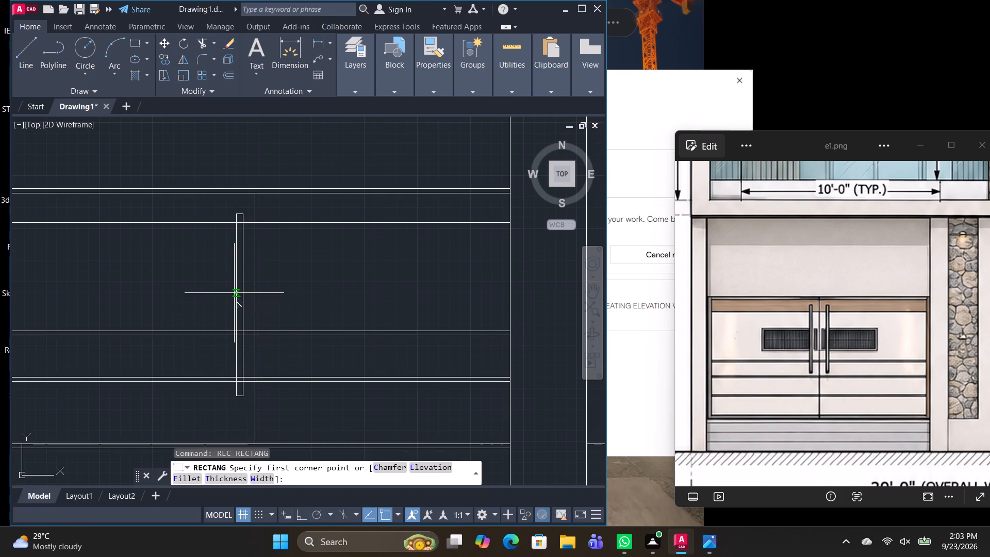
{"action": "left_click", "coordinate": [235, 285]}
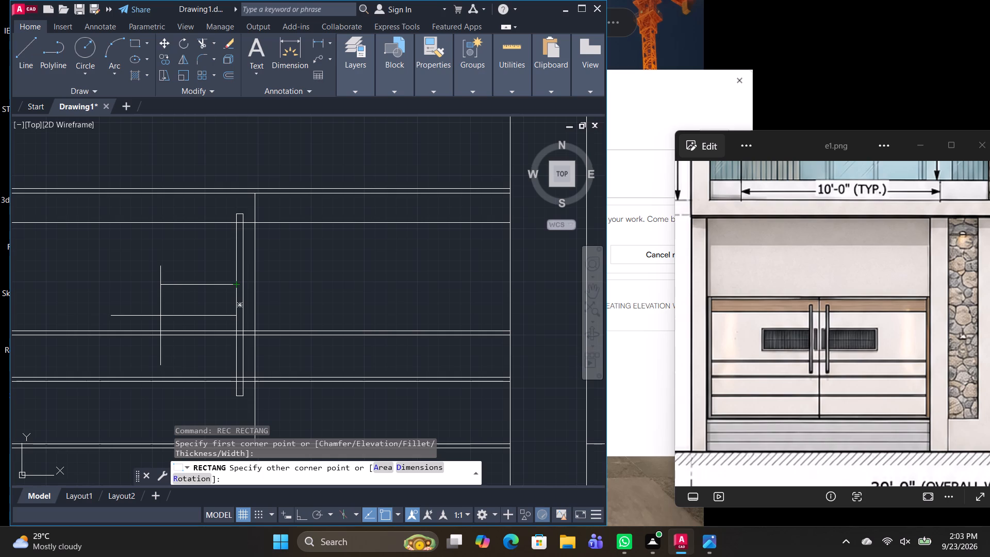
{"action": "left_click", "coordinate": [160, 316]}
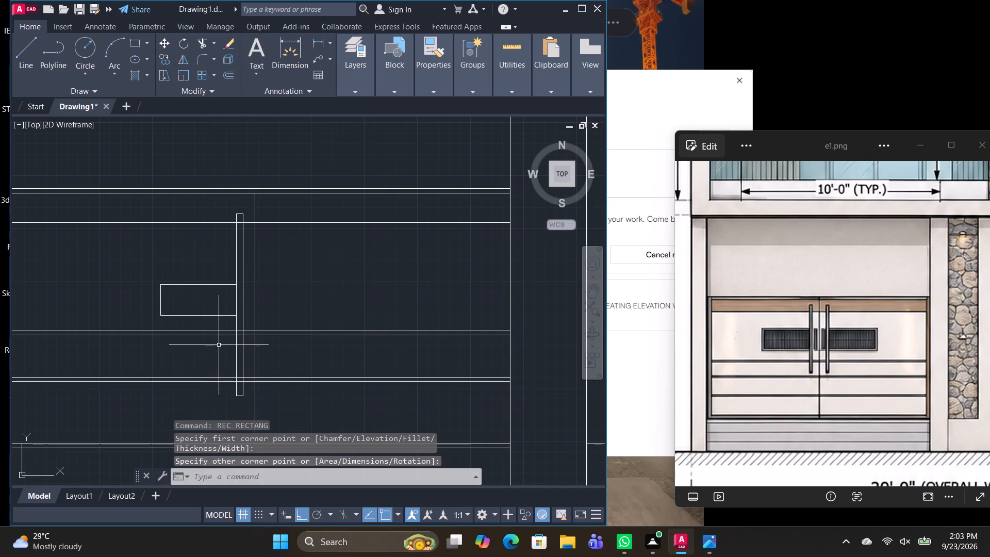
Offset the vent panel rectangle 1" outward to form its frame.
{"action": "type", "text": "OF"}
{"action": "key", "text": "space"}
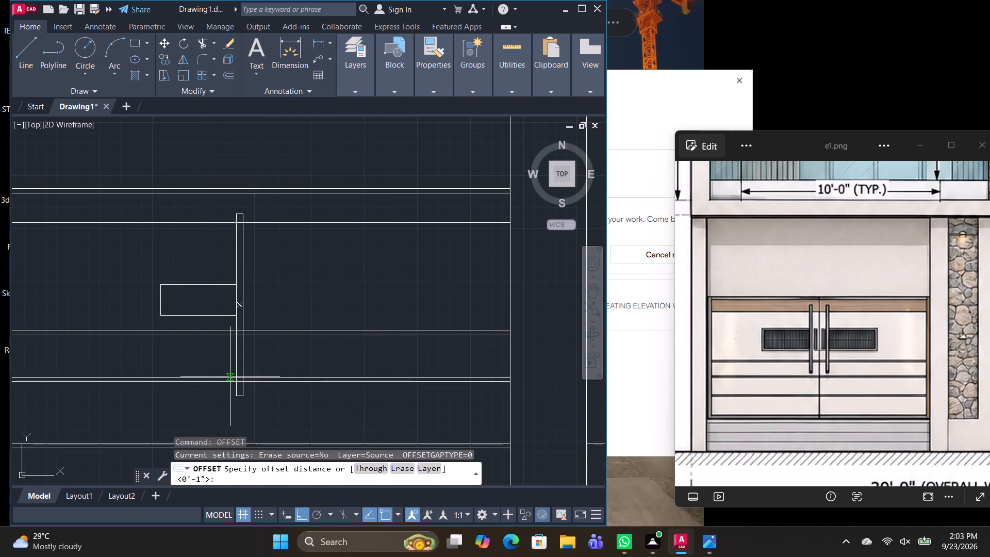
{"action": "key", "text": "space"}
{"action": "left_click", "coordinate": [160, 299]}
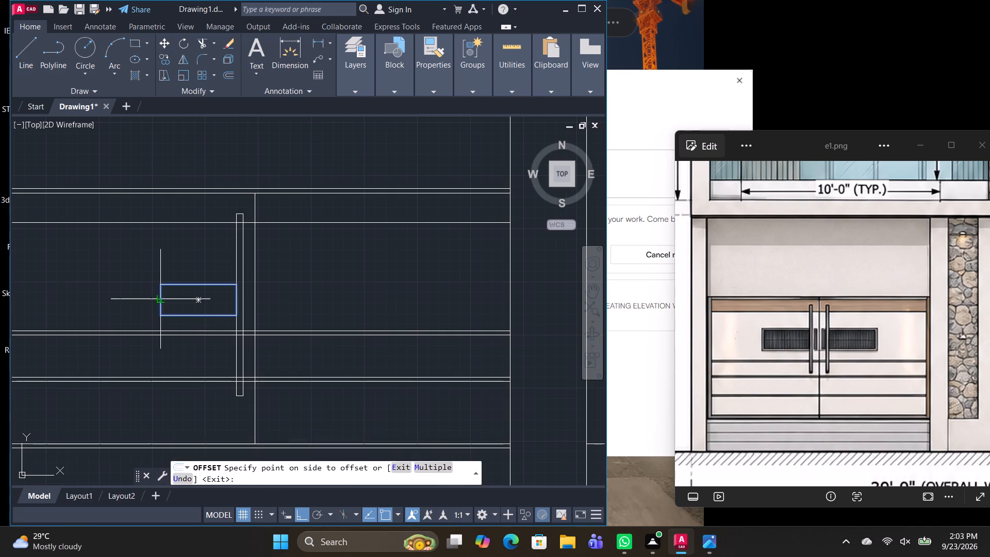
{"action": "left_click", "coordinate": [146, 300]}
{"action": "scroll", "coordinate": [260, 271], "scroll_direction": "up", "scroll_amount": 1}
{"action": "middle_click_drag", "start_coordinate": [280, 317], "coordinate": [292, 287]}
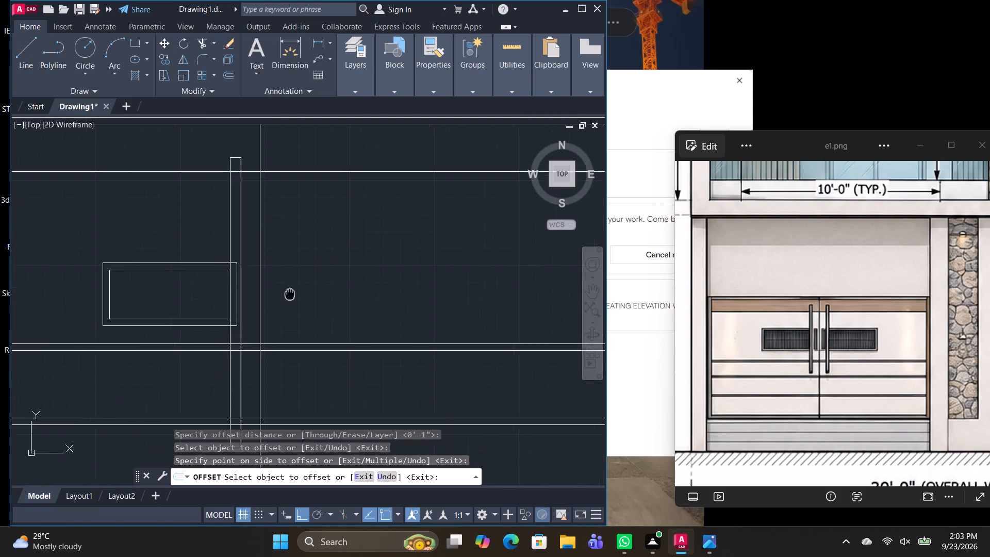
{"action": "middle_click_drag", "start_coordinate": [292, 287], "coordinate": [295, 267]}
{"action": "key", "text": "Escape"}
Trim the vent frame's portions that overlap the inside of the left handle.
{"action": "type", "text": "TR"}
{"action": "key", "text": "space"}
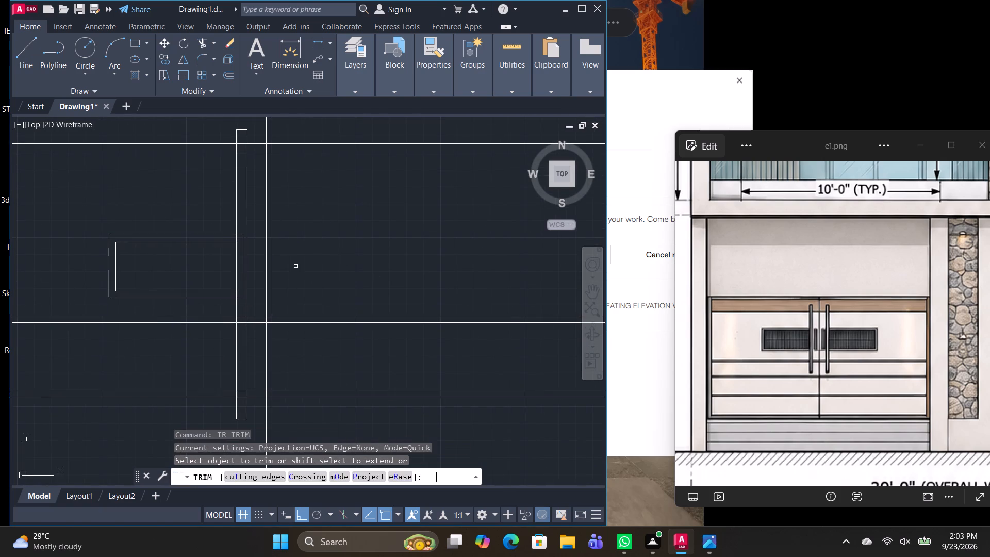
{"action": "scroll", "coordinate": [235, 249], "scroll_direction": "up", "scroll_amount": 1}
{"action": "left_click", "coordinate": [242, 228]}
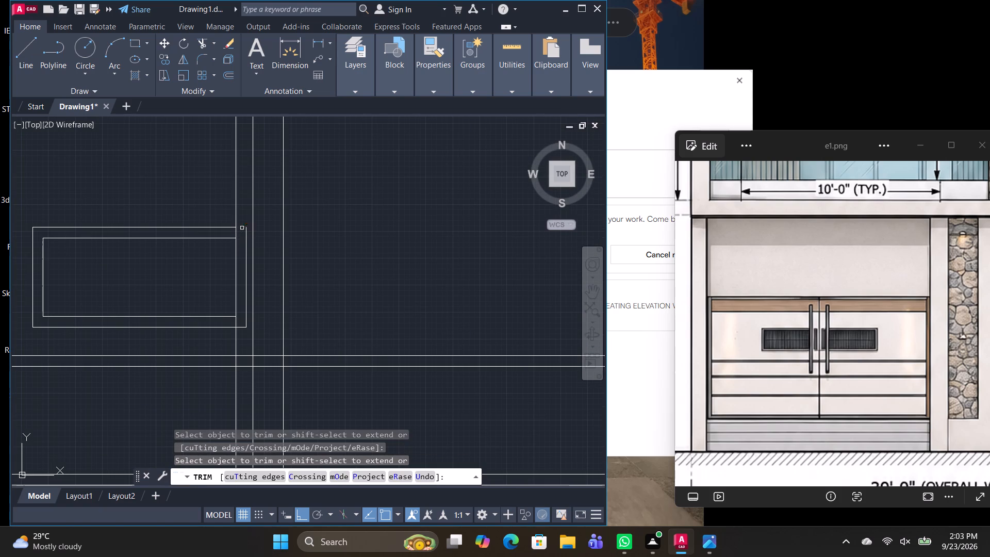
{"action": "left_click", "coordinate": [245, 235]}
{"action": "left_click", "coordinate": [242, 328]}
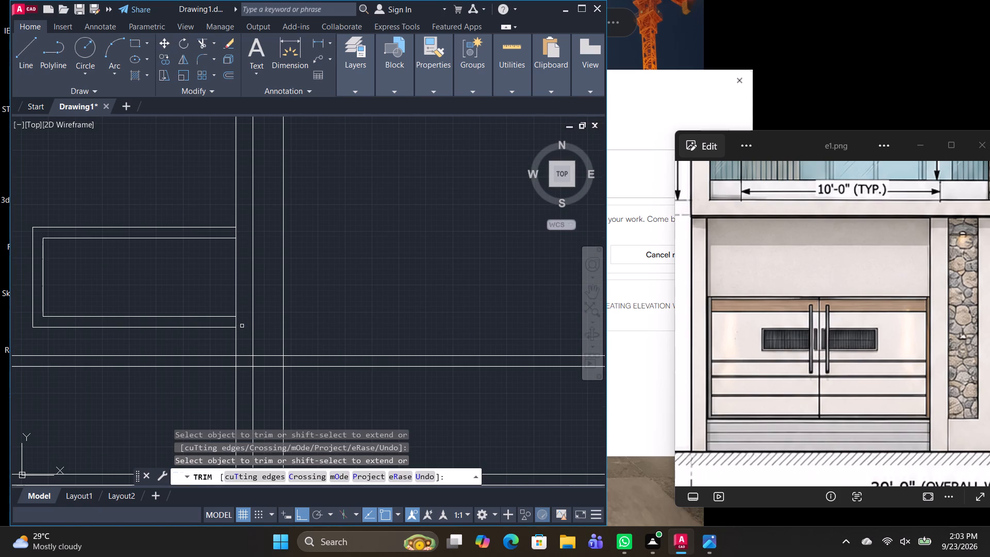
{"action": "key", "text": "space"}
Draw a small, narrow vertical rectangle inside the left handle, beside the vent panel.
{"action": "type", "text": "REC"}
{"action": "key", "text": "space"}
{"action": "scroll", "coordinate": [242, 247], "scroll_direction": "up", "scroll_amount": 2}
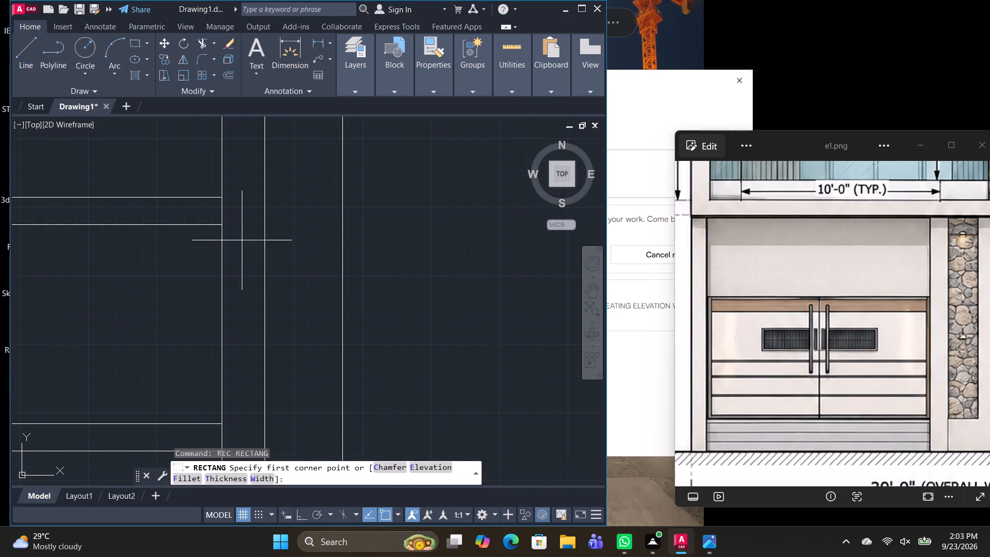
{"action": "left_click", "coordinate": [236, 252]}
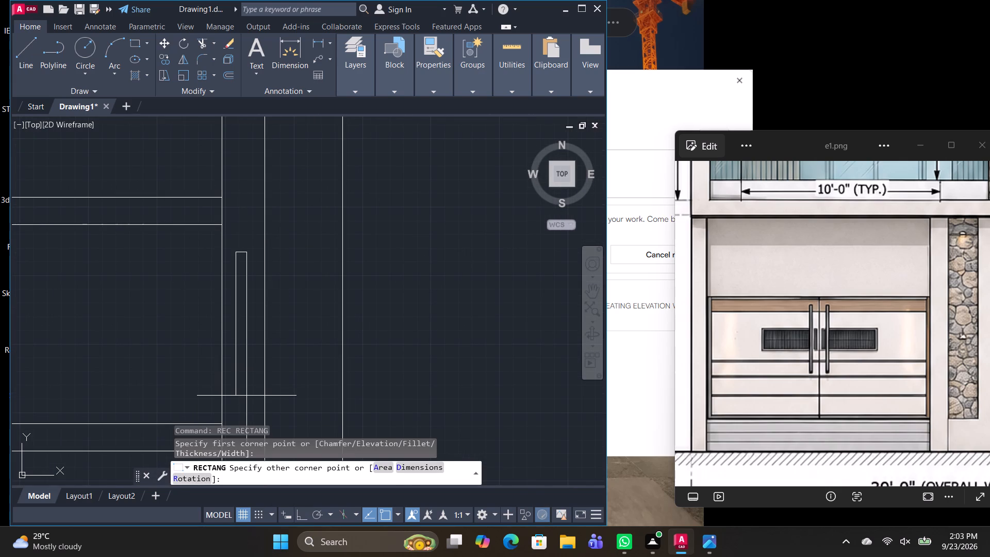
{"action": "left_click", "coordinate": [249, 396]}
{"action": "scroll", "coordinate": [278, 345], "scroll_direction": "down", "scroll_amount": 2}
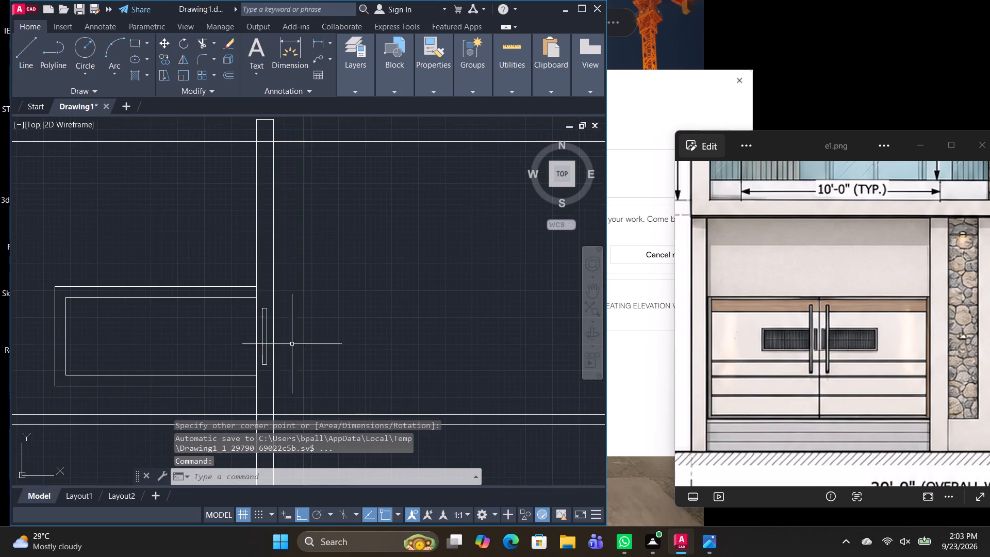
{"action": "middle_click_drag", "start_coordinate": [305, 347], "coordinate": [333, 282]}
{"action": "key", "text": "Escape"}
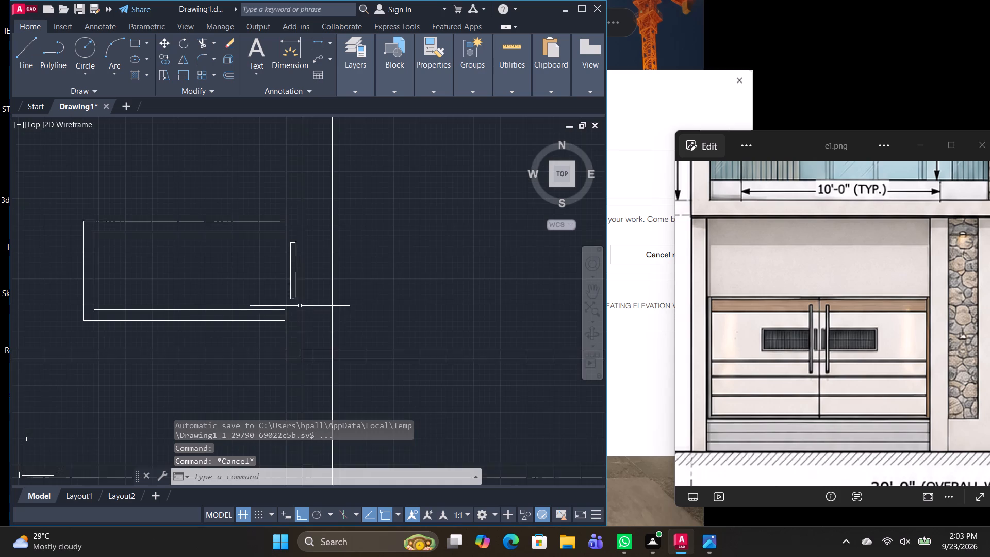
Mirror the left handle, its inner rectangle and the vent panel frame about the gate's centre line, keeping the originals.
{"action": "scroll", "coordinate": [300, 306], "scroll_direction": "down", "scroll_amount": 1}
{"action": "left_click", "coordinate": [311, 304]}
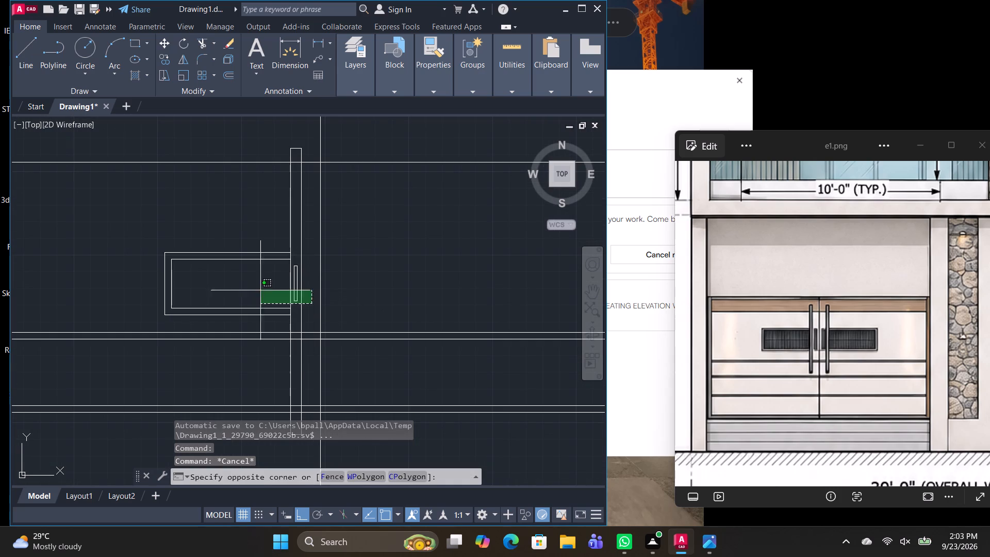
{"action": "left_click", "coordinate": [167, 222]}
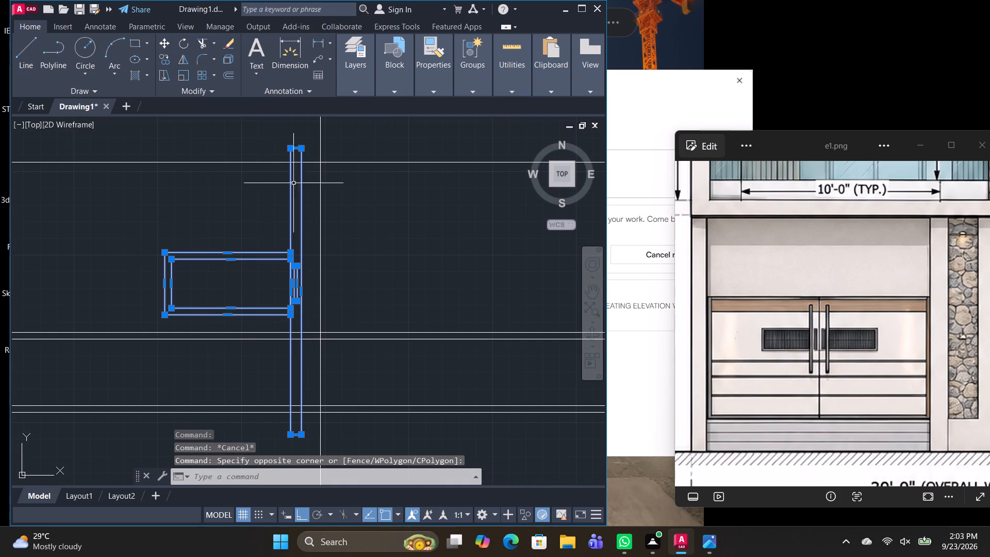
{"action": "type", "text": "MI"}
{"action": "key", "text": "space"}
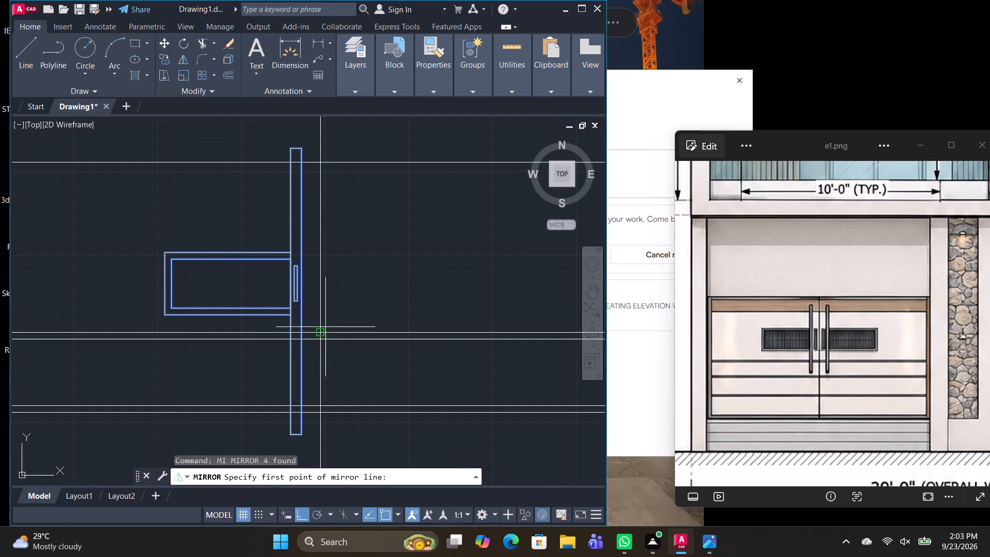
{"action": "left_click", "coordinate": [320, 292]}
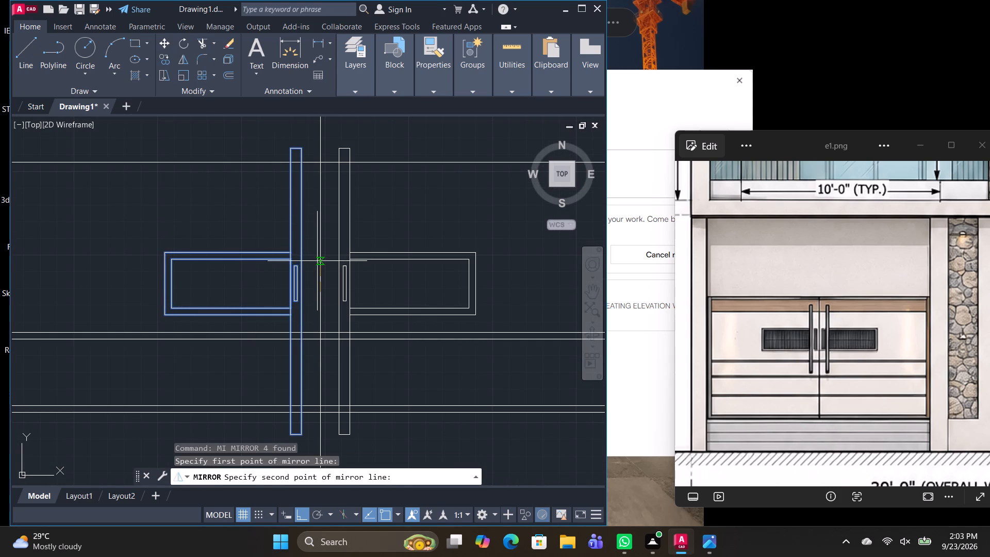
{"action": "left_click", "coordinate": [318, 256]}
{"action": "key", "text": "space"}
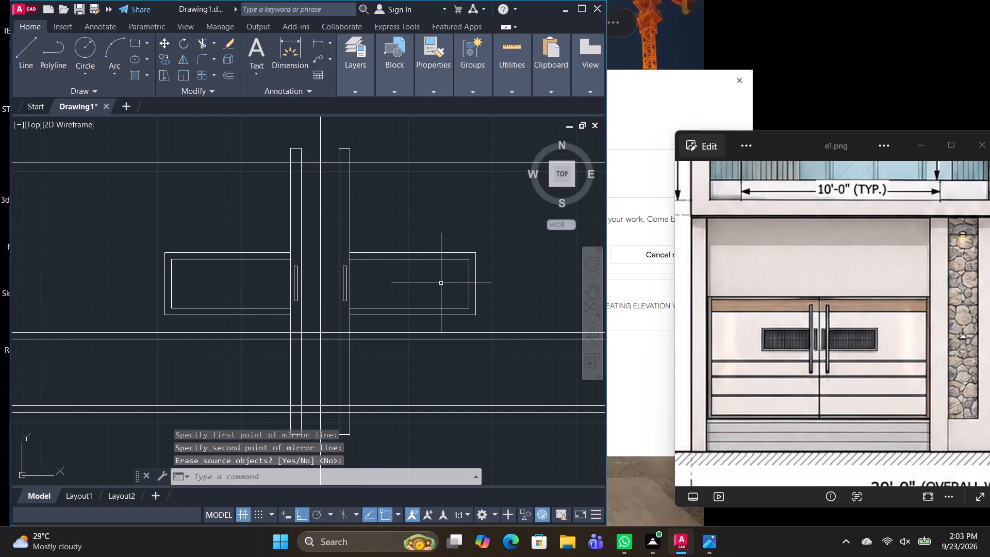
{"action": "key", "text": "Escape"}
Draw a horizontal line through the middle of each vent panel, between the inner frame's outer side and the handle.
{"action": "type", "text": "L"}
{"action": "key", "text": "space"}
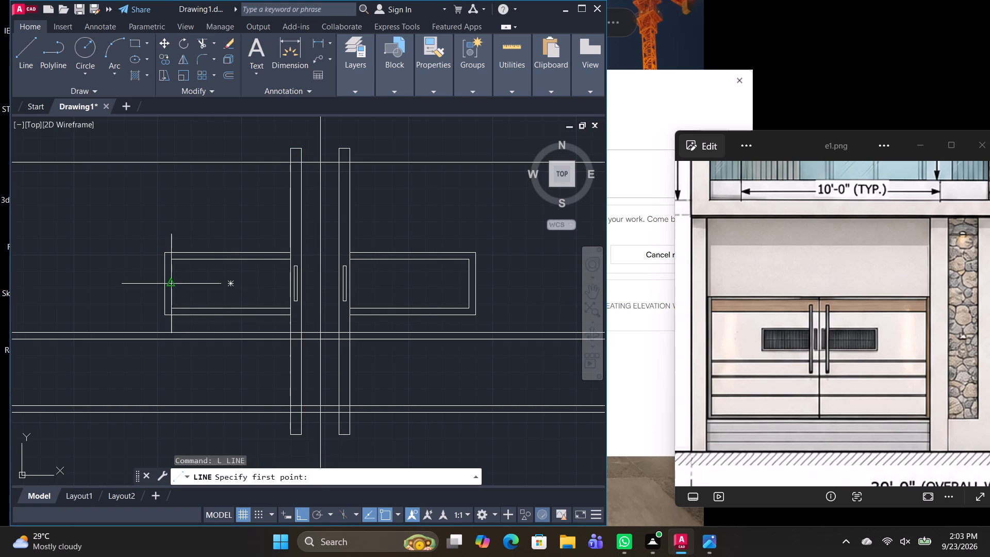
{"action": "left_click", "coordinate": [175, 285]}
{"action": "left_click", "coordinate": [289, 284]}
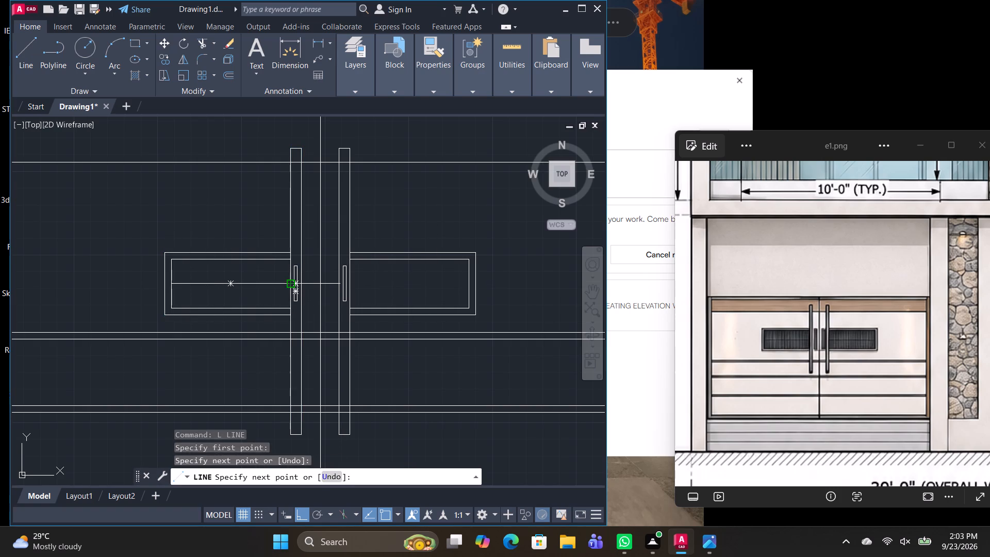
{"action": "key", "text": "space"}
{"action": "key", "text": "space"}
{"action": "left_click", "coordinate": [350, 280]}
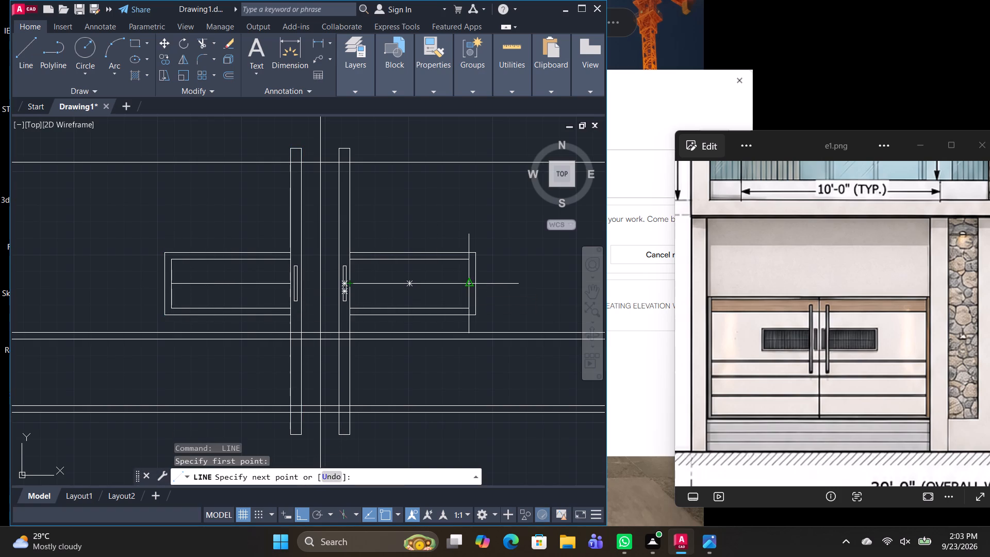
{"action": "left_click", "coordinate": [470, 282]}
{"action": "key", "text": "space"}
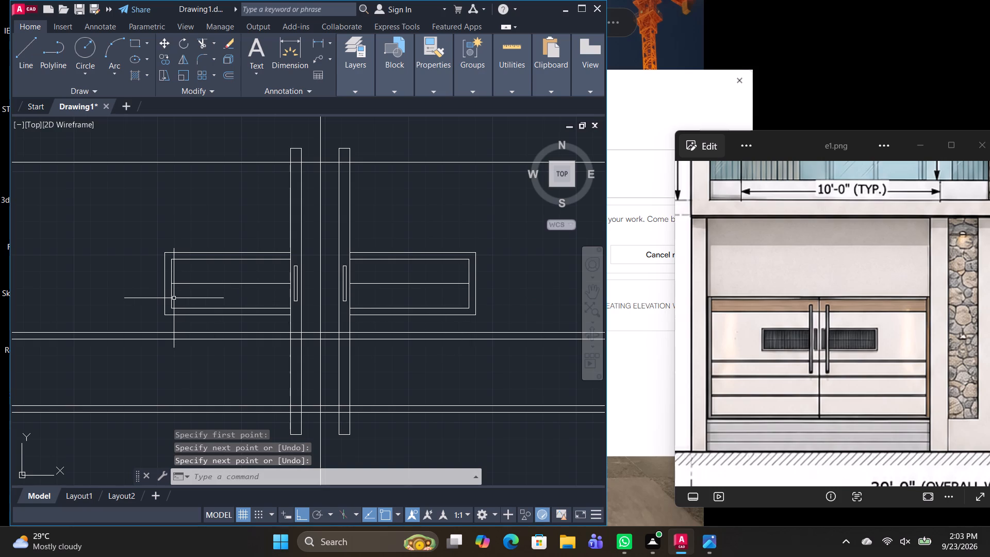
Draw a vertical slat line inside the left vent panel, close to its outer end, from the inner frame's top to bottom edge.
{"action": "type", "text": "L"}
{"action": "key", "text": "space"}
{"action": "scroll", "coordinate": [168, 292], "scroll_direction": "up", "scroll_amount": 1}
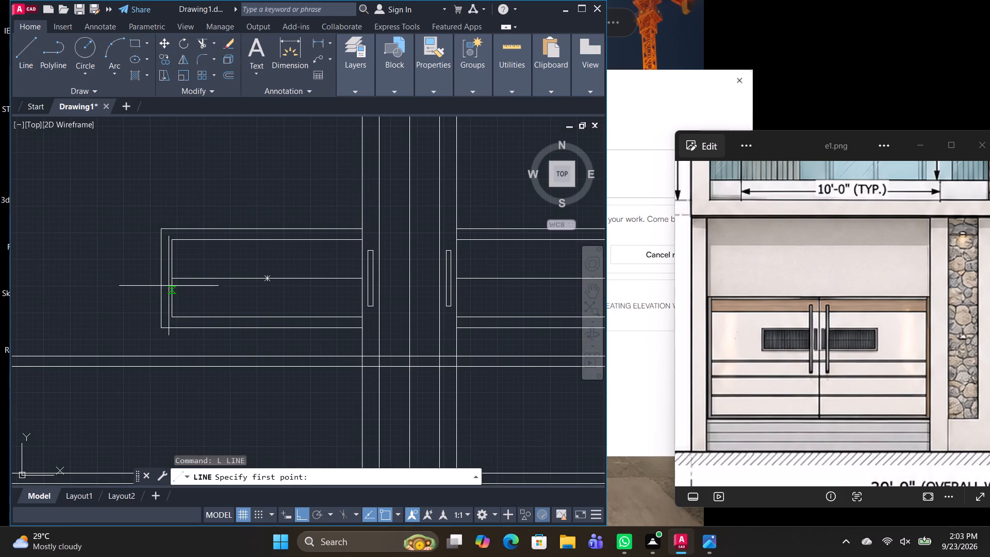
{"action": "scroll", "coordinate": [179, 247], "scroll_direction": "up", "scroll_amount": 2}
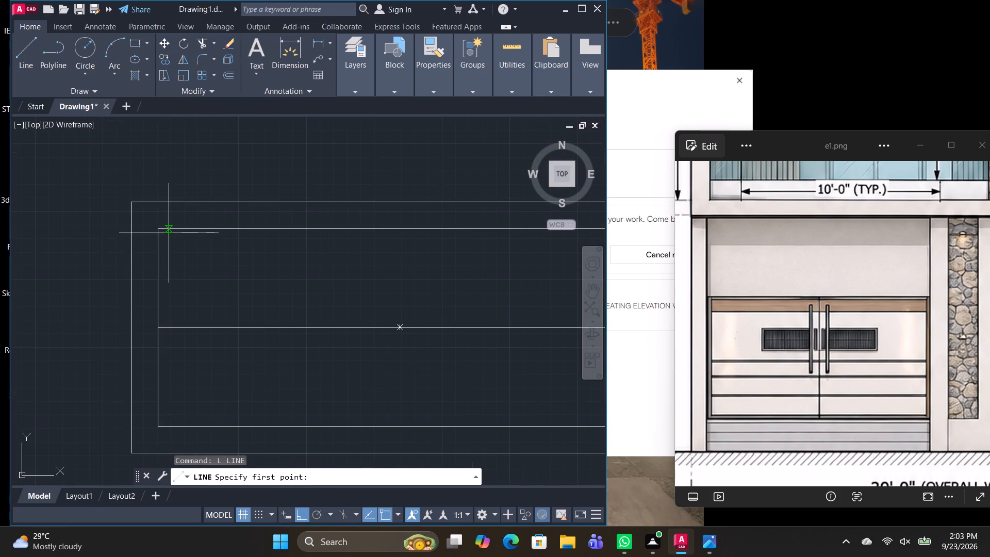
{"action": "left_click", "coordinate": [164, 230]}
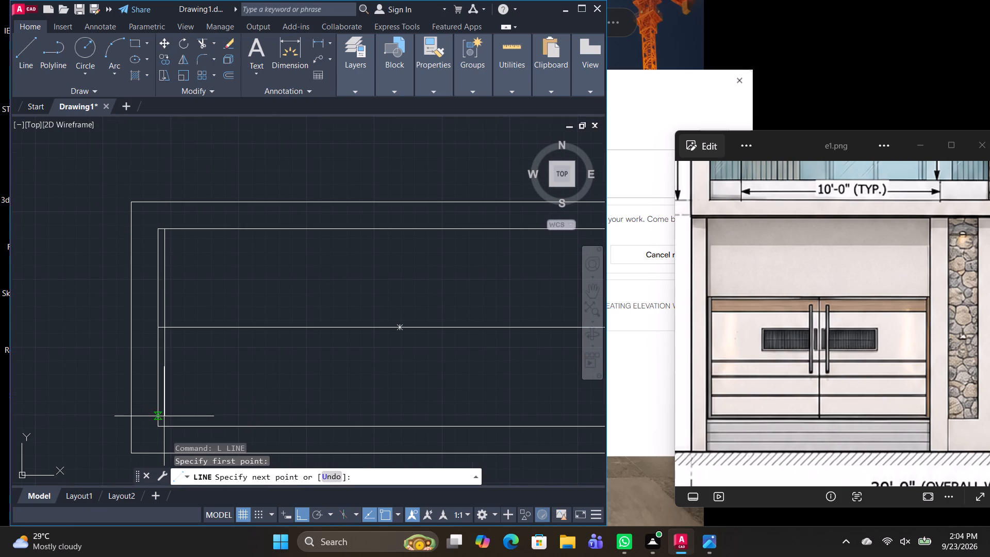
{"action": "left_click", "coordinate": [166, 424]}
{"action": "scroll", "coordinate": [224, 387], "scroll_direction": "down", "scroll_amount": 1}
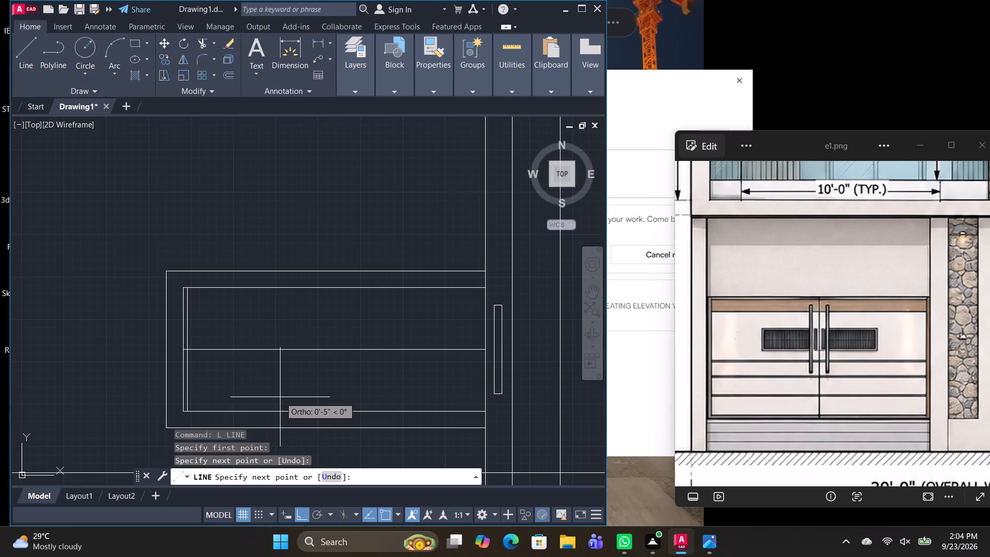
{"action": "key", "text": "space"}
Draw a matching vertical slat line inside the right vent panel, close to its outer end, from top to bottom edge.
{"action": "key", "text": "space"}
{"action": "middle_click_drag", "start_coordinate": [334, 401], "coordinate": [20, 366]}
{"action": "scroll", "coordinate": [373, 340], "scroll_direction": "down", "scroll_amount": 3}
{"action": "middle_click_drag", "start_coordinate": [420, 351], "coordinate": [400, 357]}
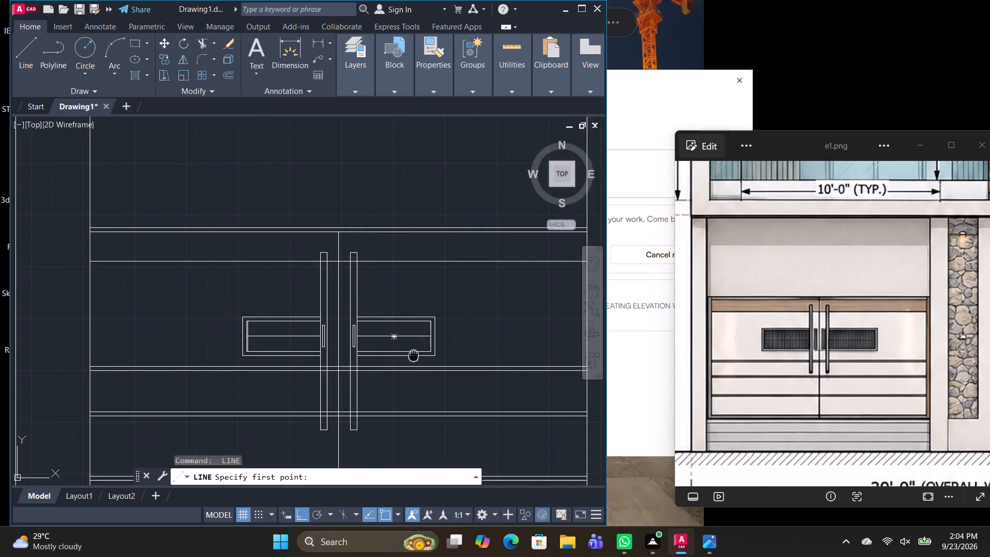
{"action": "middle_click_drag", "start_coordinate": [400, 357], "coordinate": [306, 354]}
{"action": "scroll", "coordinate": [326, 332], "scroll_direction": "up", "scroll_amount": 4}
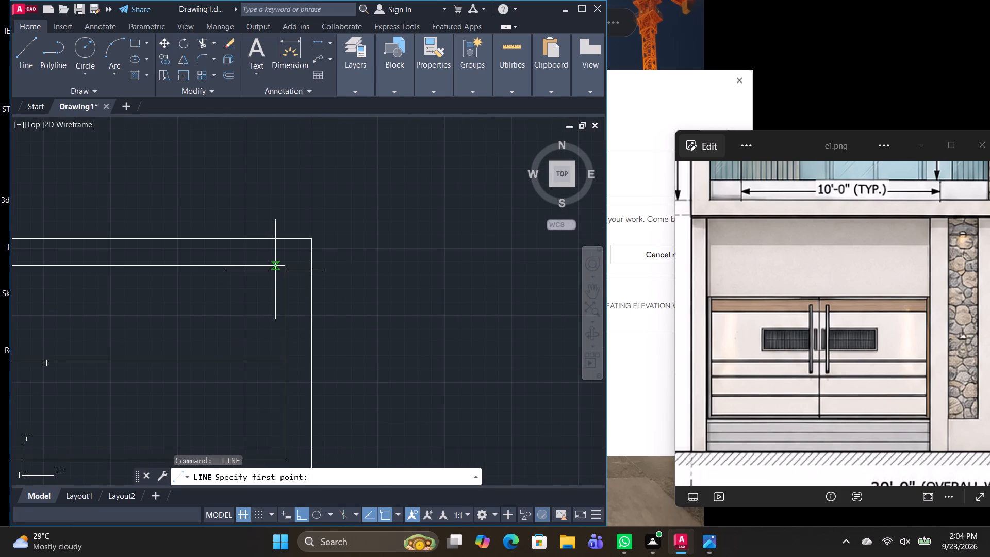
{"action": "left_click", "coordinate": [275, 269]}
{"action": "middle_click_drag", "start_coordinate": [282, 419], "coordinate": [338, 296]}
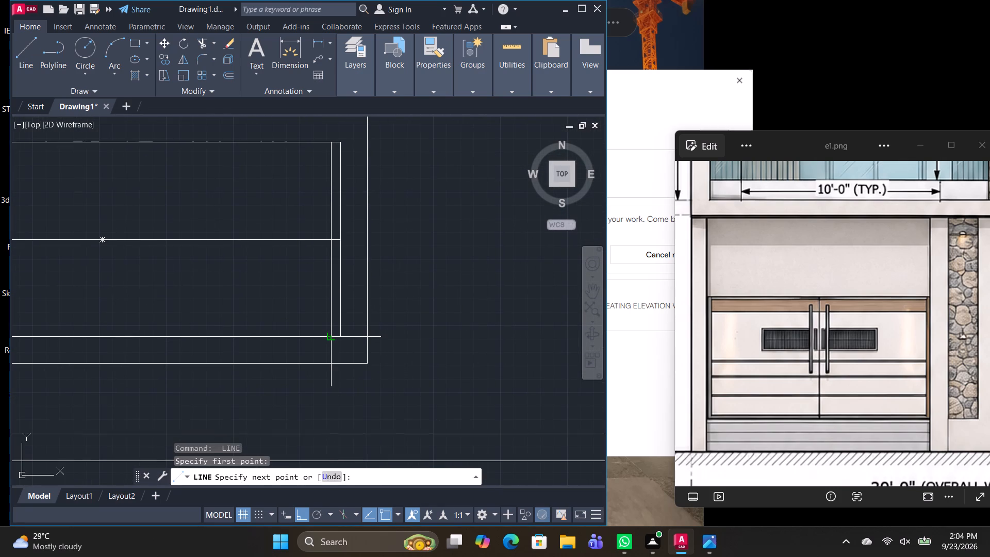
{"action": "left_click", "coordinate": [334, 335]}
{"action": "key", "text": "space"}
Select the slat line at the right vent panel's outer end and start copying it from its lower endpoint.
{"action": "left_click", "coordinate": [335, 326]}
{"action": "left_click", "coordinate": [310, 314]}
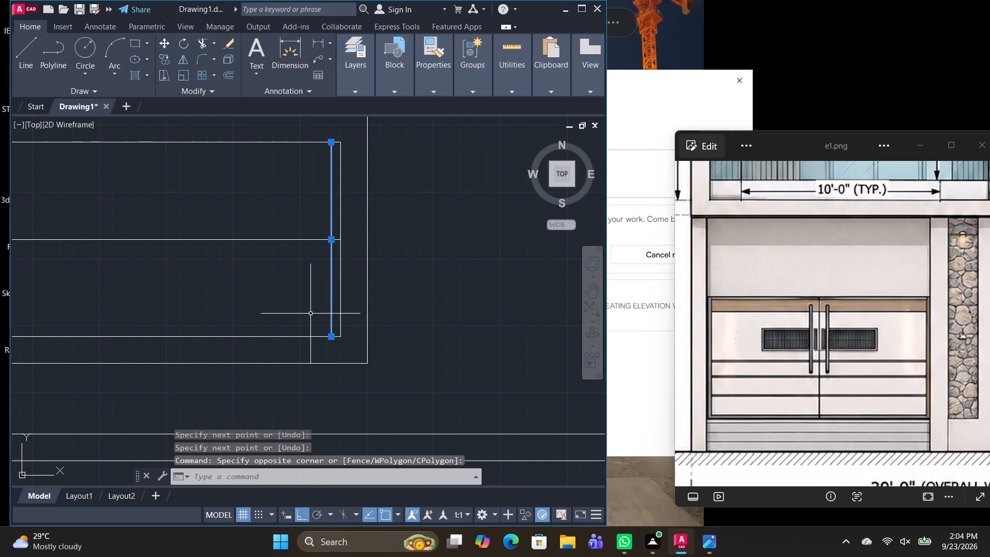
{"action": "type", "text": "CO"}
{"action": "key", "text": "space"}
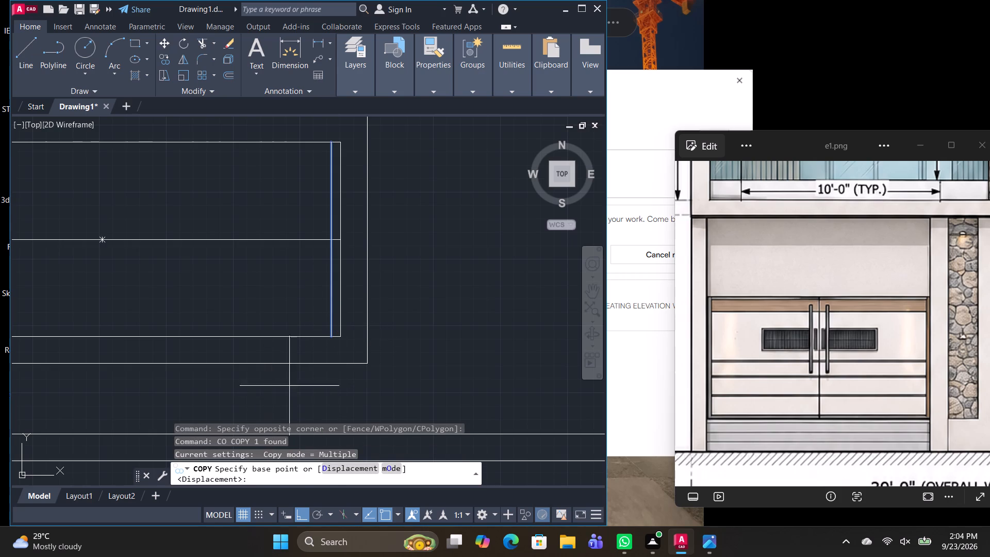
{"action": "left_click", "coordinate": [328, 337]}
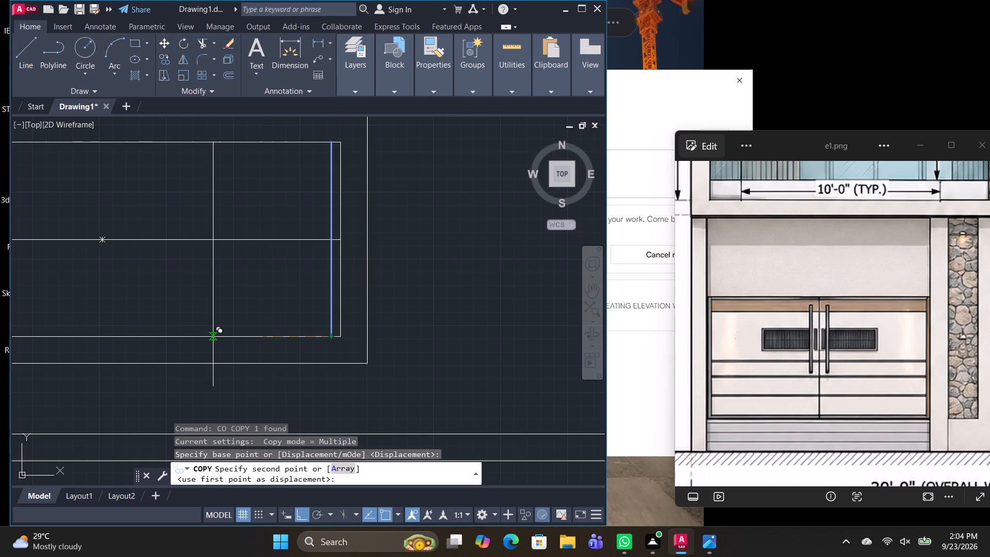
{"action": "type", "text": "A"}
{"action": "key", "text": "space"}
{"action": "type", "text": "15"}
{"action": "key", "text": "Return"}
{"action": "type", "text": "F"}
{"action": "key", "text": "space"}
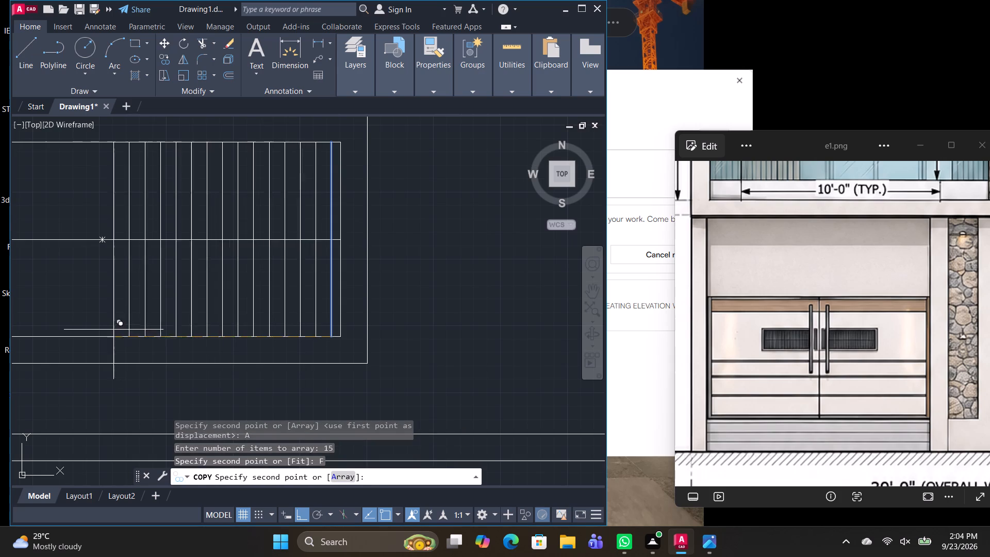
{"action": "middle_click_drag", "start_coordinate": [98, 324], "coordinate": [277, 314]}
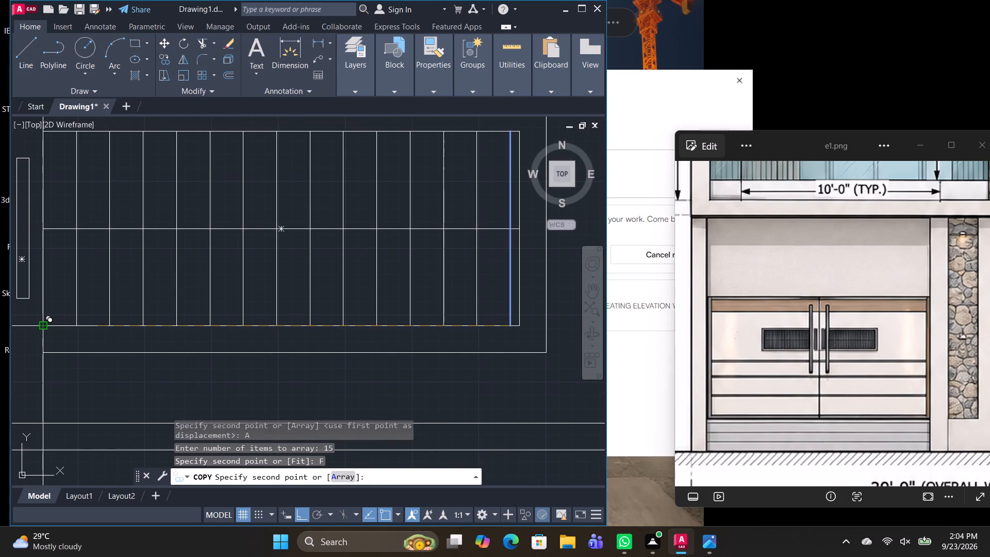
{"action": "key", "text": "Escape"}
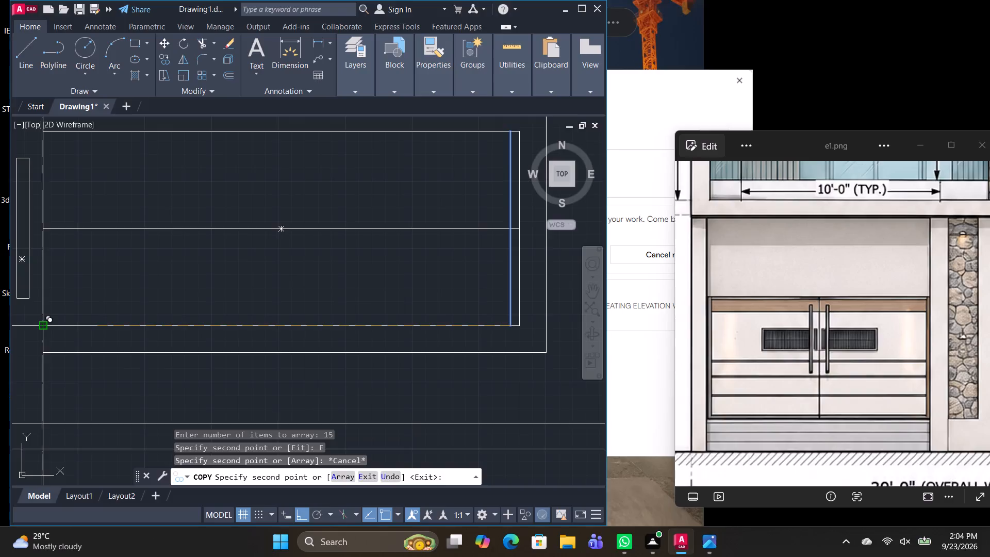
Fill the right vent panel with a copy array of 28 slat lines, fitted from the outer slat to the right handle's edge.
{"action": "type", "text": "A"}
{"action": "key", "text": "space"}
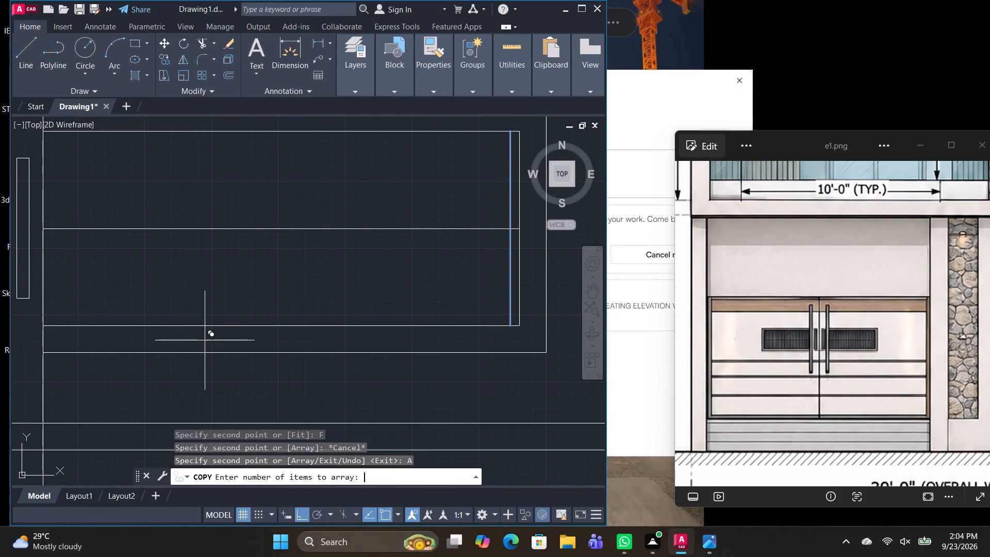
{"action": "type", "text": "30"}
{"action": "key", "text": "BackSpace"}
{"action": "key", "text": "BackSpace"}
{"action": "type", "text": "28"}
{"action": "key", "text": "Return"}
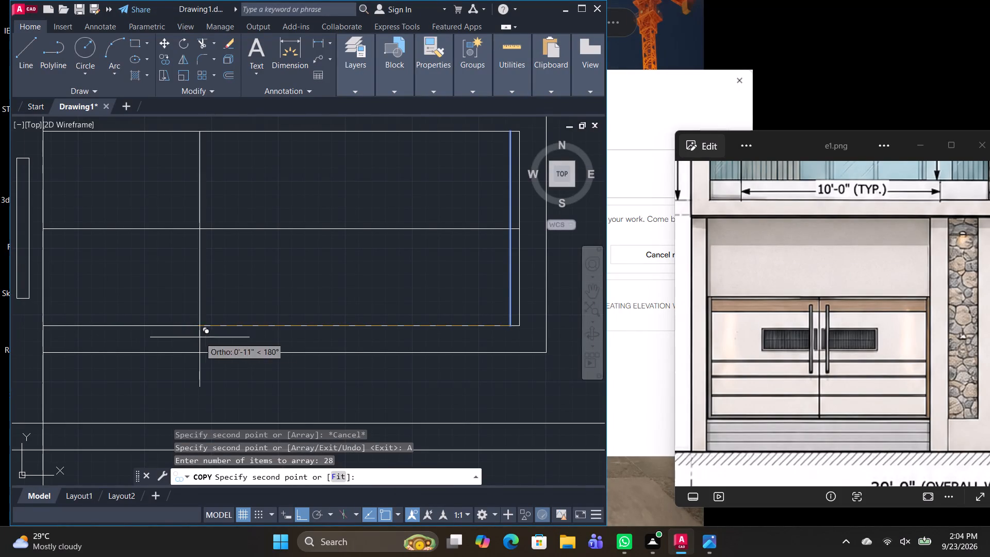
{"action": "type", "text": "F"}
{"action": "key", "text": "space"}
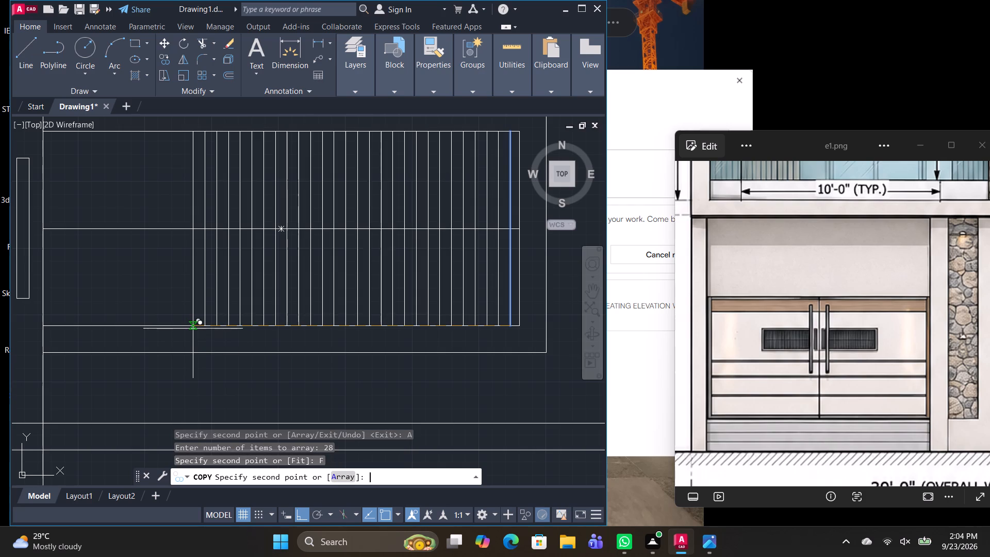
{"action": "left_click", "coordinate": [43, 328]}
{"action": "key", "text": "space"}
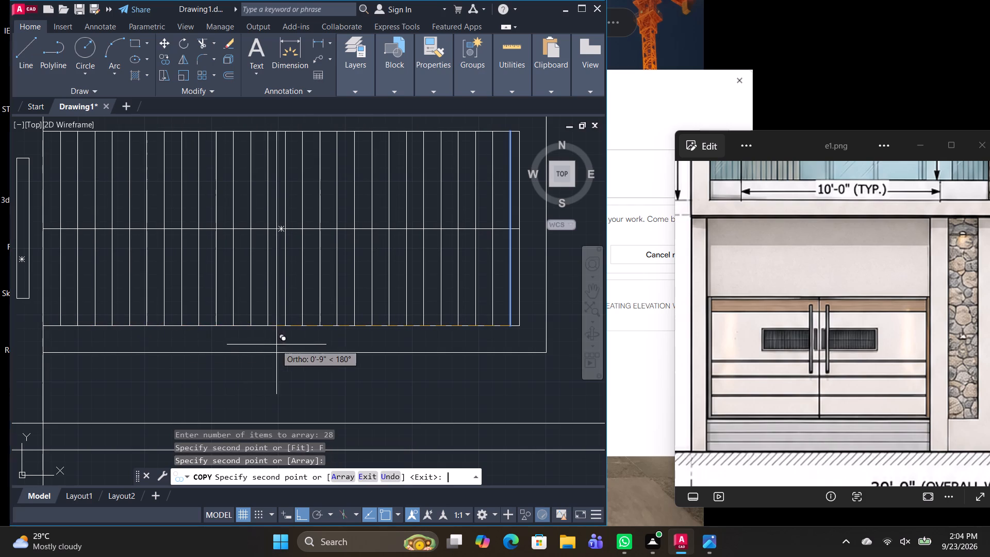
Copy the left vent panel's outer slat as an array of 28 lines, fitted between it and the left handle's edge.
{"action": "scroll", "coordinate": [288, 346], "scroll_direction": "down", "scroll_amount": 3}
{"action": "middle_click_drag", "start_coordinate": [259, 352], "coordinate": [324, 331]}
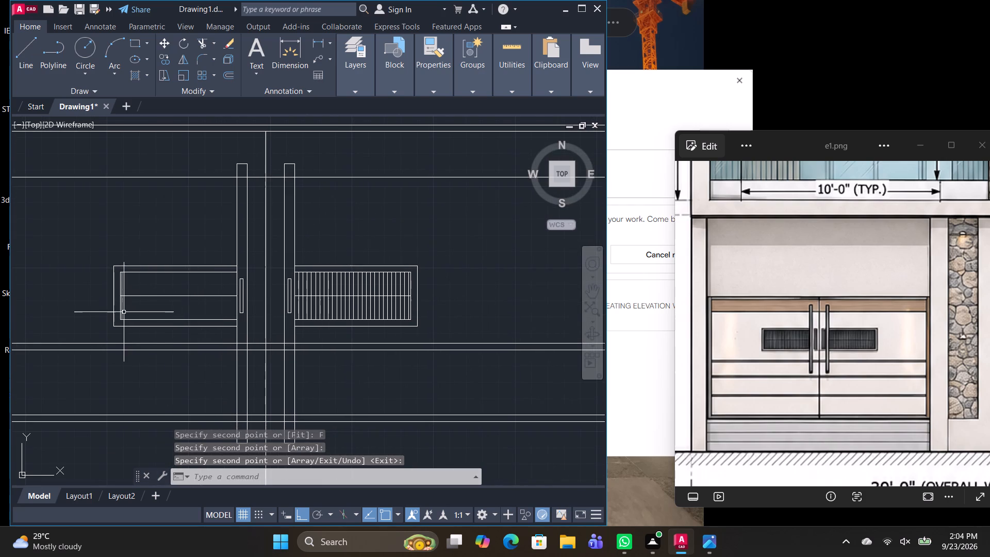
{"action": "scroll", "coordinate": [124, 312], "scroll_direction": "up", "scroll_amount": 2}
{"action": "left_click", "coordinate": [117, 307]}
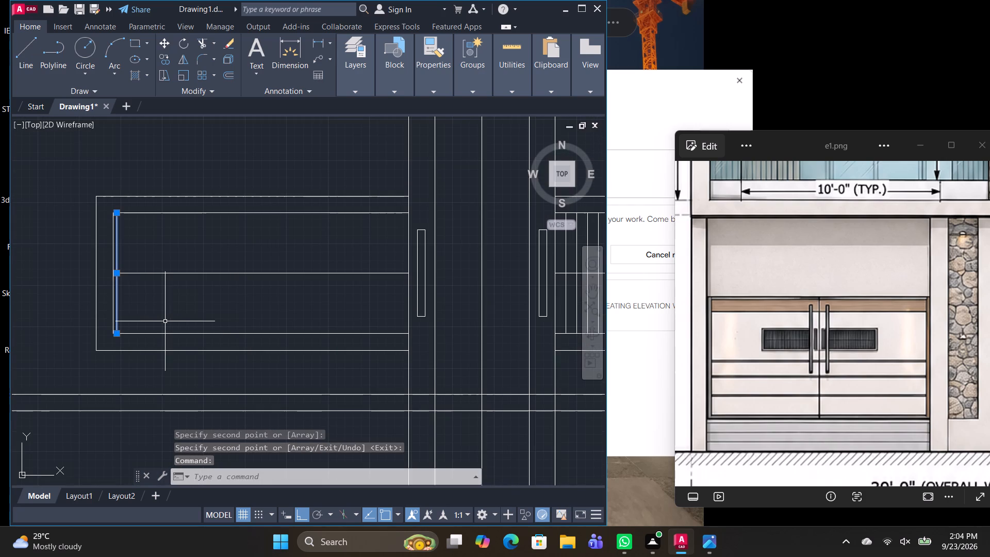
{"action": "type", "text": "CO"}
{"action": "key", "text": "space"}
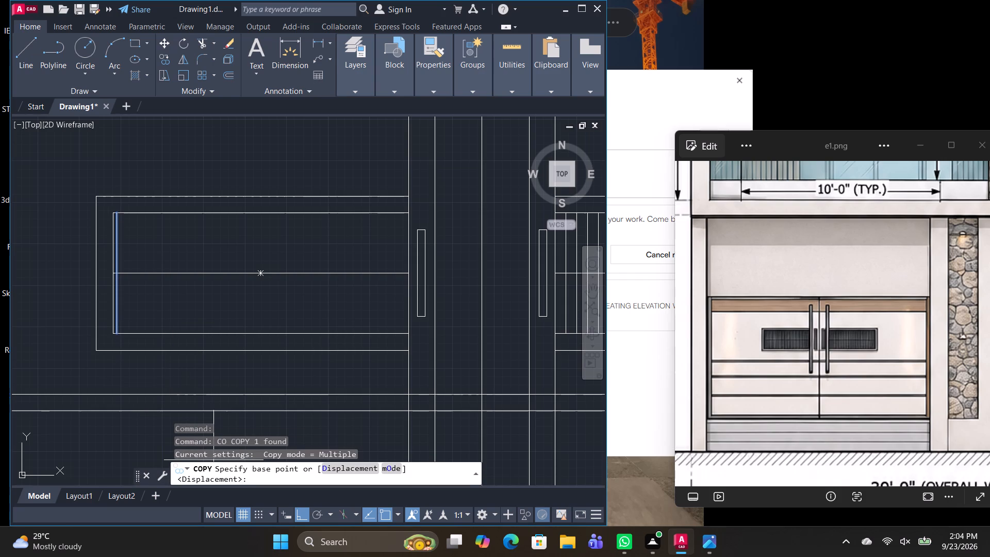
{"action": "scroll", "coordinate": [117, 329], "scroll_direction": "up", "scroll_amount": 2}
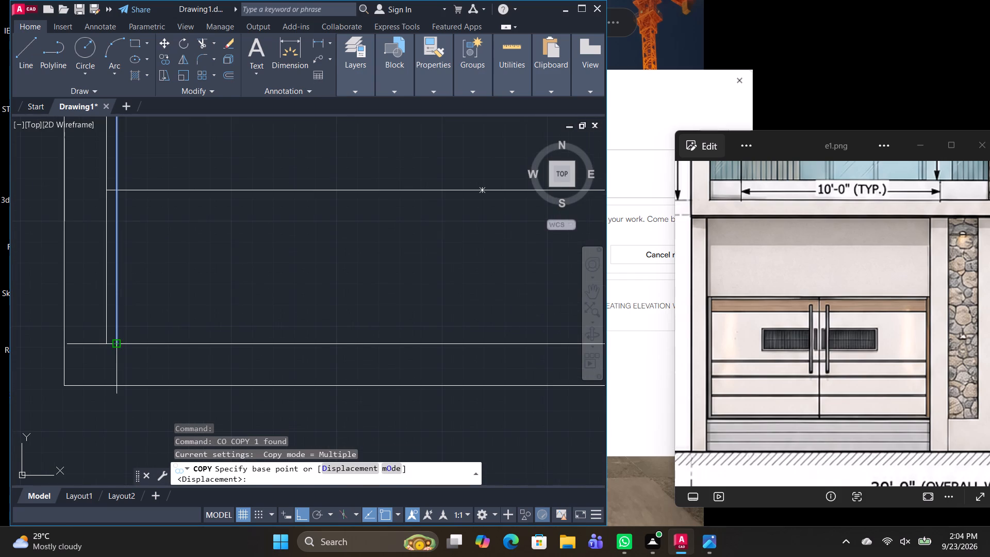
{"action": "left_click", "coordinate": [117, 343]}
{"action": "type", "text": "A 28"}
{"action": "key", "text": "Return"}
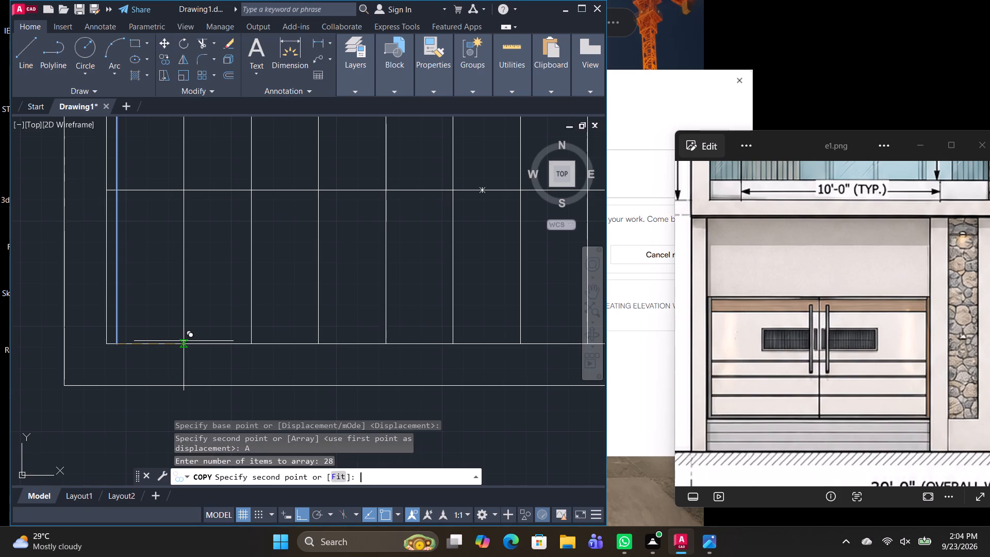
{"action": "scroll", "coordinate": [223, 308], "scroll_direction": "down", "scroll_amount": 2}
{"action": "type", "text": "F"}
{"action": "key", "text": "space"}
{"action": "scroll", "coordinate": [305, 322], "scroll_direction": "down", "scroll_amount": 1}
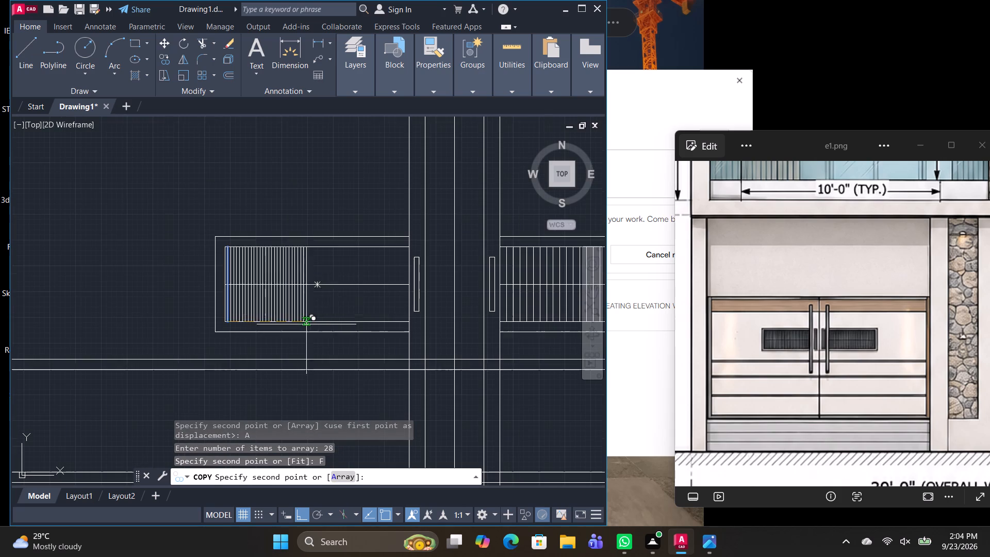
{"action": "left_click", "coordinate": [407, 320]}
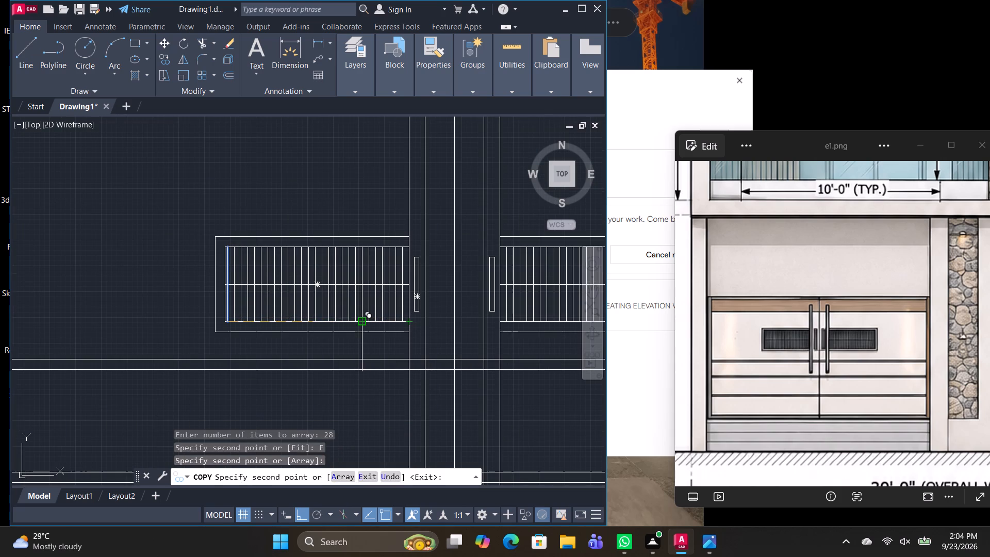
{"action": "key", "text": "Escape"}
Offset the ground floor outline's top horizontal line 8" upward.
{"action": "scroll", "coordinate": [325, 315], "scroll_direction": "down", "scroll_amount": 2}
{"action": "scroll", "coordinate": [437, 320], "scroll_direction": "down", "scroll_amount": 2}
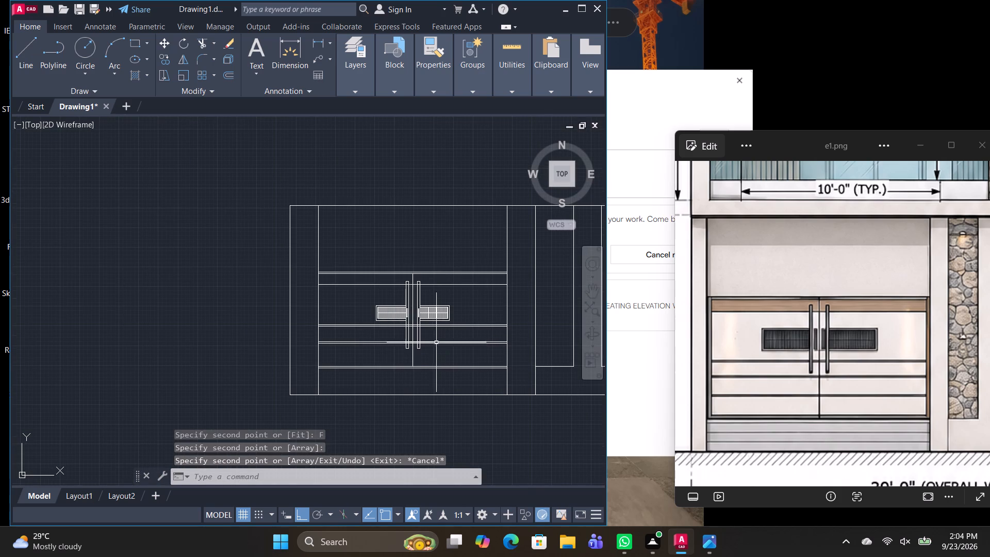
{"action": "middle_click_drag", "start_coordinate": [483, 364], "coordinate": [421, 357]}
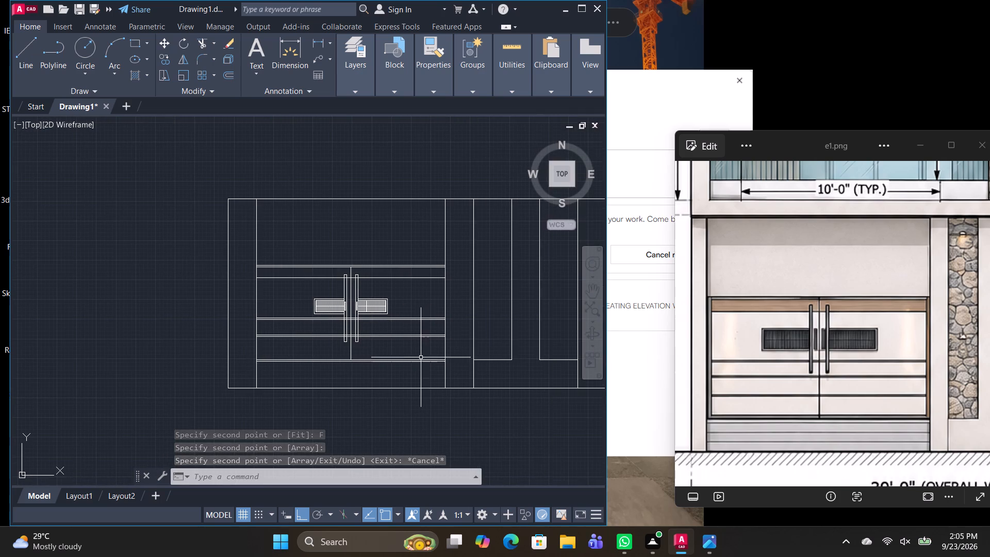
{"action": "scroll", "coordinate": [432, 369], "scroll_direction": "down", "scroll_amount": 1}
{"action": "middle_click_drag", "start_coordinate": [449, 389], "coordinate": [303, 396]}
{"action": "type", "text": "O"}
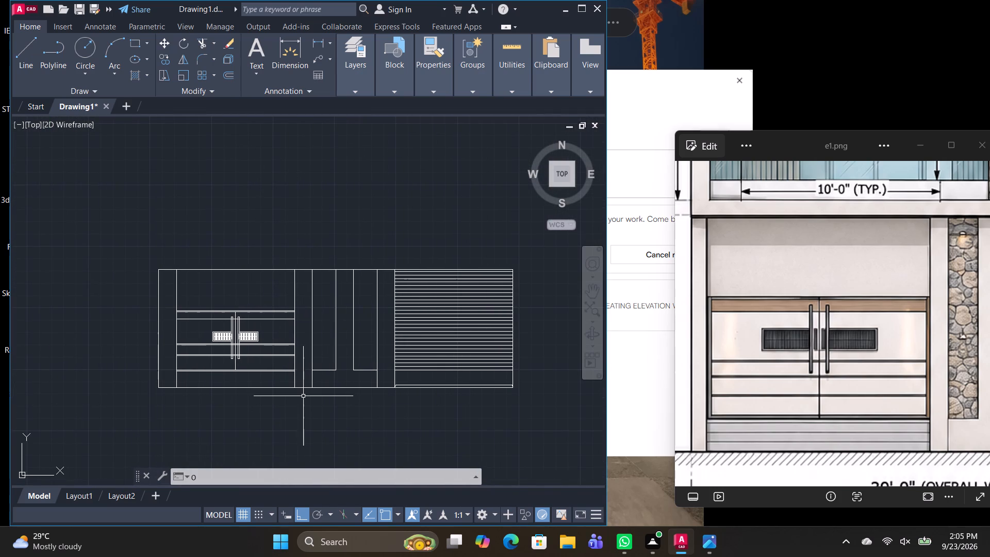
{"action": "key", "text": "space"}
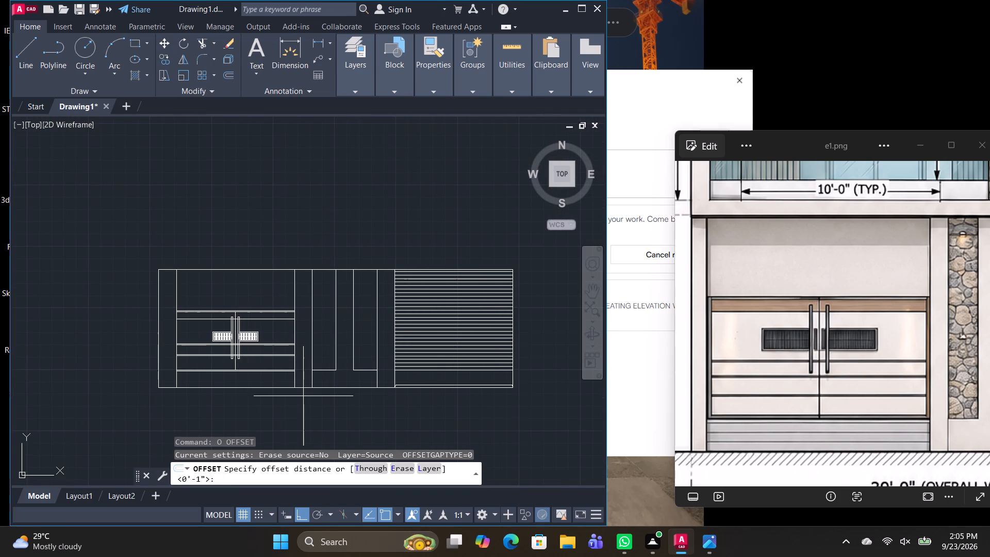
{"action": "type", "text": "8\""}
{"action": "key", "text": "Return"}
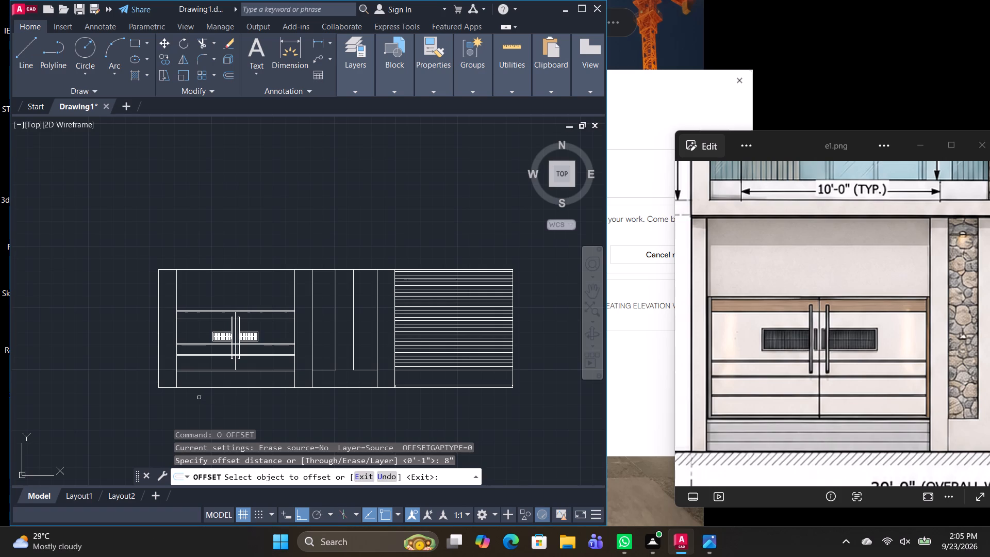
{"action": "left_click", "coordinate": [274, 271]}
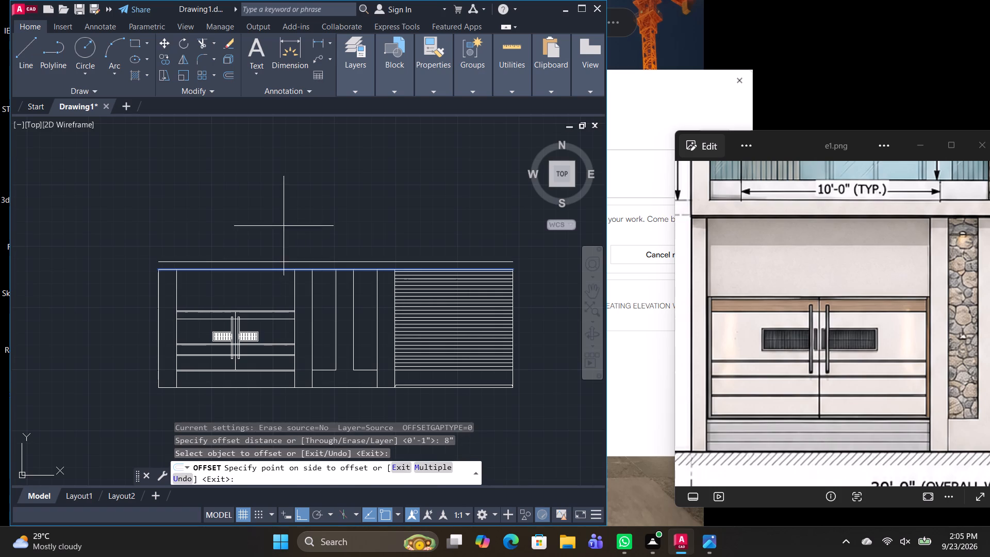
{"action": "left_click", "coordinate": [284, 221]}
{"action": "key", "text": "grave"}
{"action": "key", "text": "Escape"}
{"action": "key", "text": "Escape"}
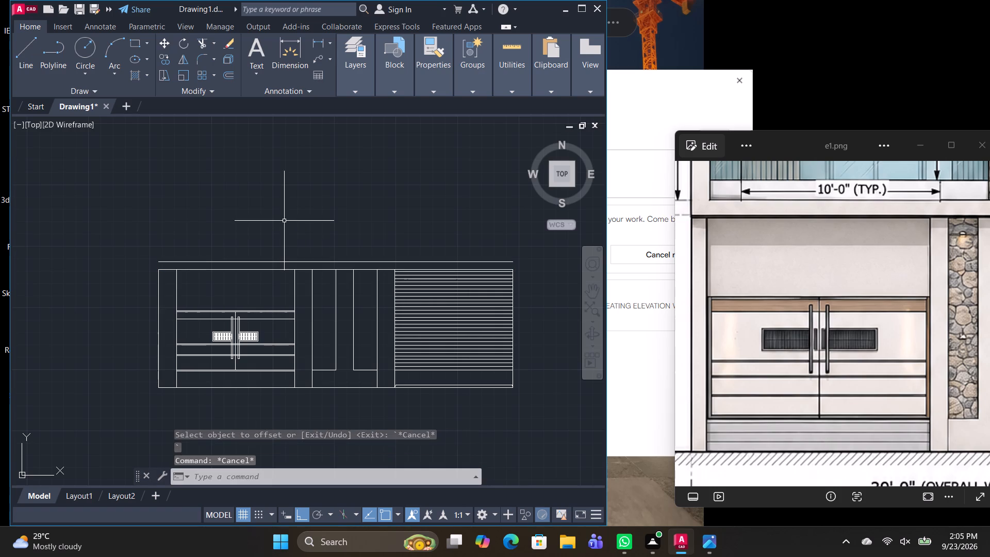
{"action": "key", "text": "Escape"}
{"action": "key", "text": "Escape"}
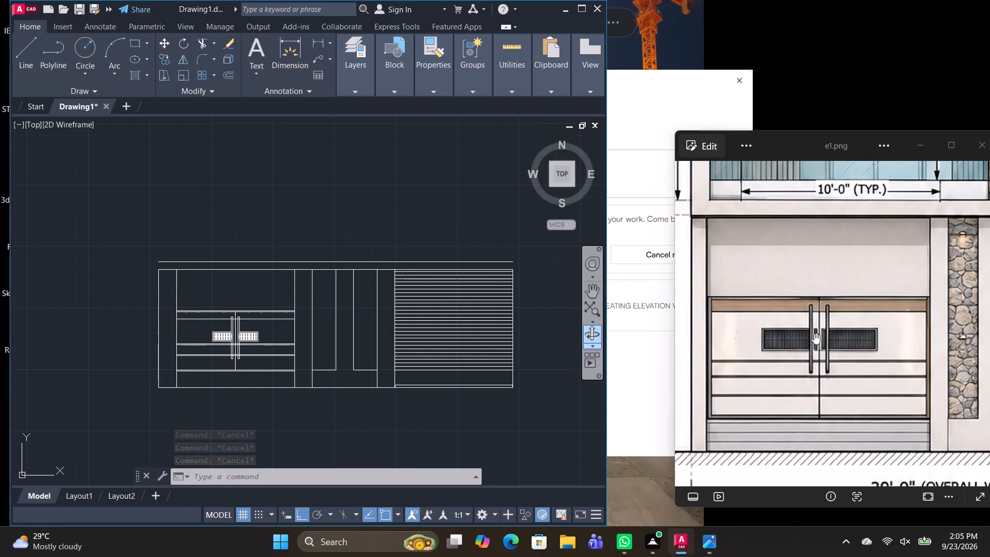
Check the first-floor balcony in e1.png and draw its outer rectangle above the slab line, from between the stone panels to the building's left edge.
{"action": "left_click_drag", "start_coordinate": [816, 300], "coordinate": [803, 441]}
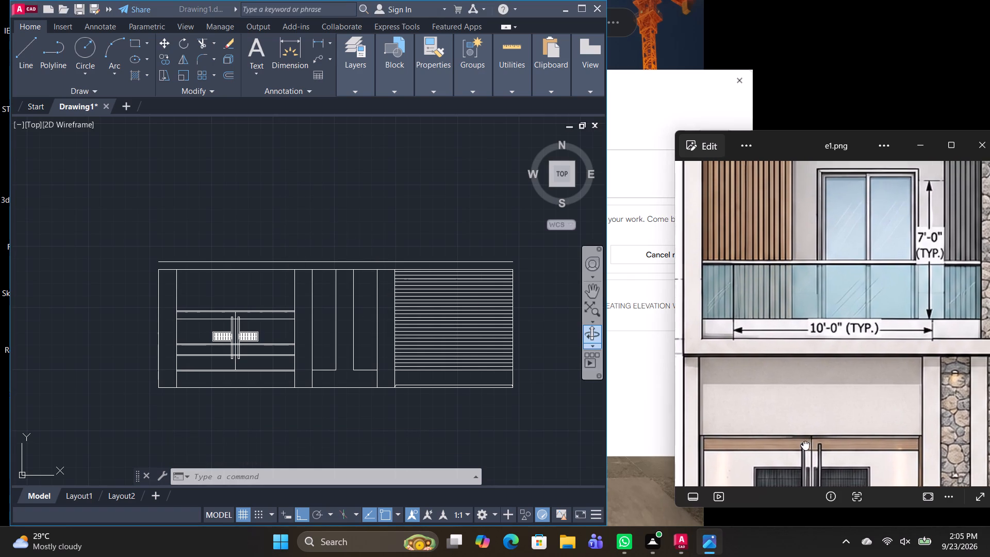
{"action": "left_click_drag", "start_coordinate": [803, 441], "coordinate": [799, 447]}
{"action": "scroll", "coordinate": [775, 385], "scroll_direction": "down", "scroll_amount": 4}
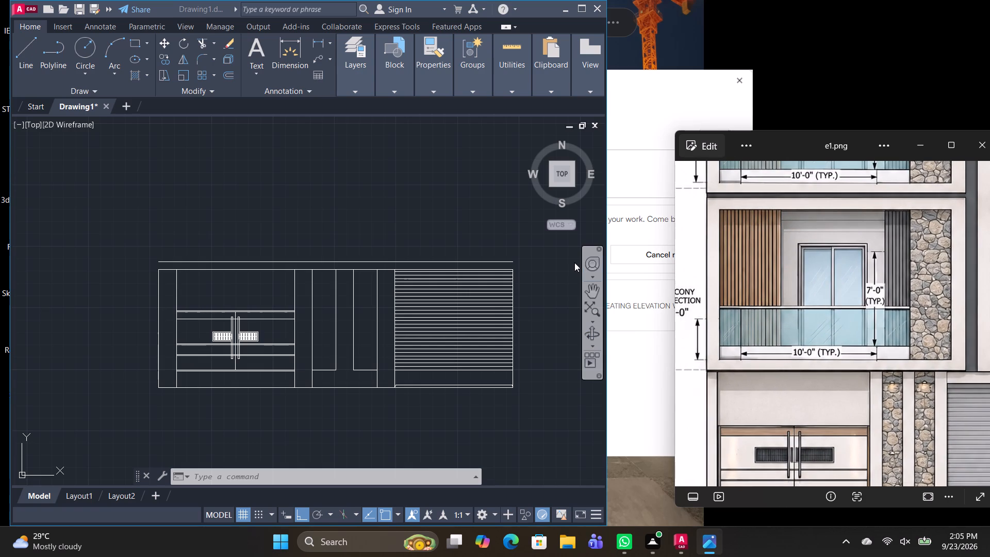
{"action": "type", "text": "REC"}
{"action": "key", "text": "space"}
{"action": "left_click", "coordinate": [340, 229]}
{"action": "type", "text": "RE"}
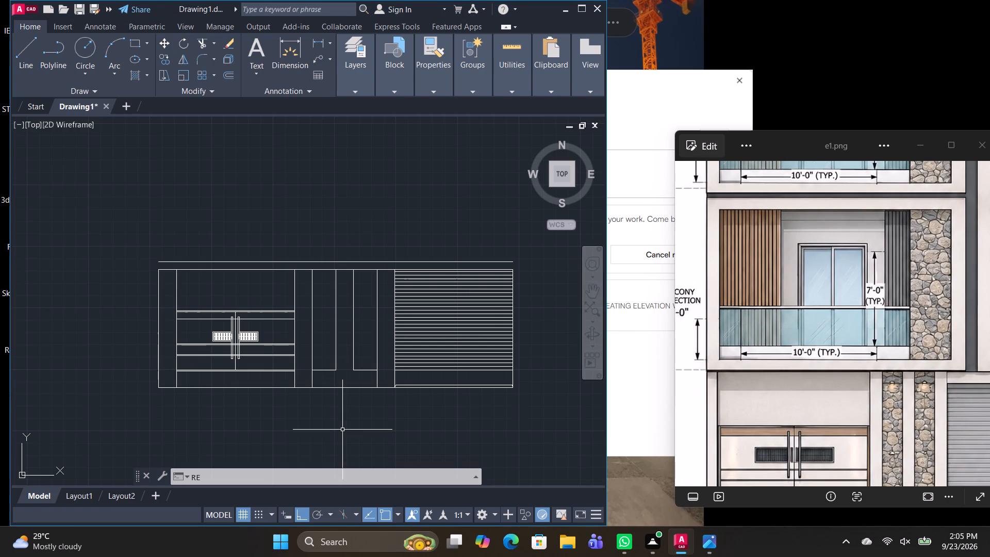
{"action": "key", "text": "c"}
{"action": "key", "text": "space"}
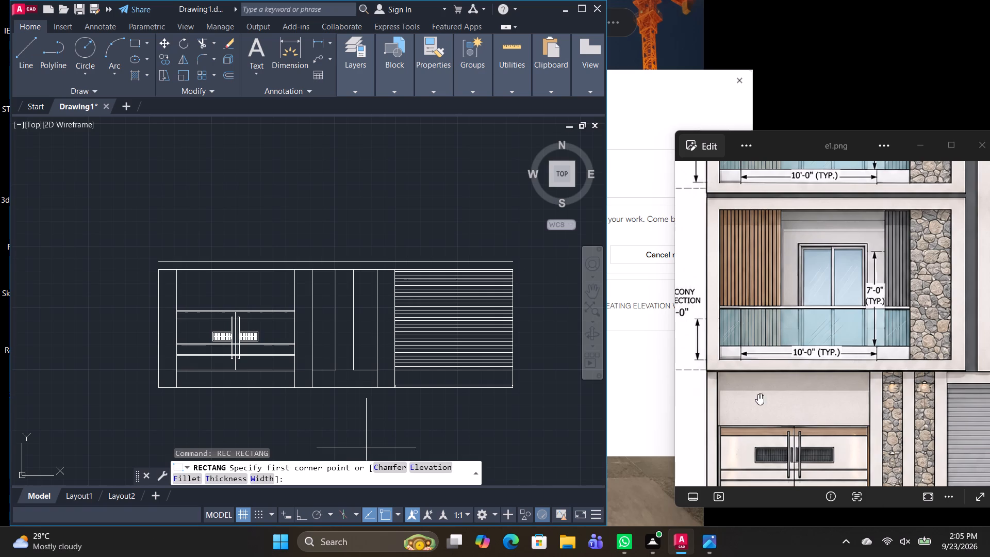
{"action": "left_click", "coordinate": [343, 262]}
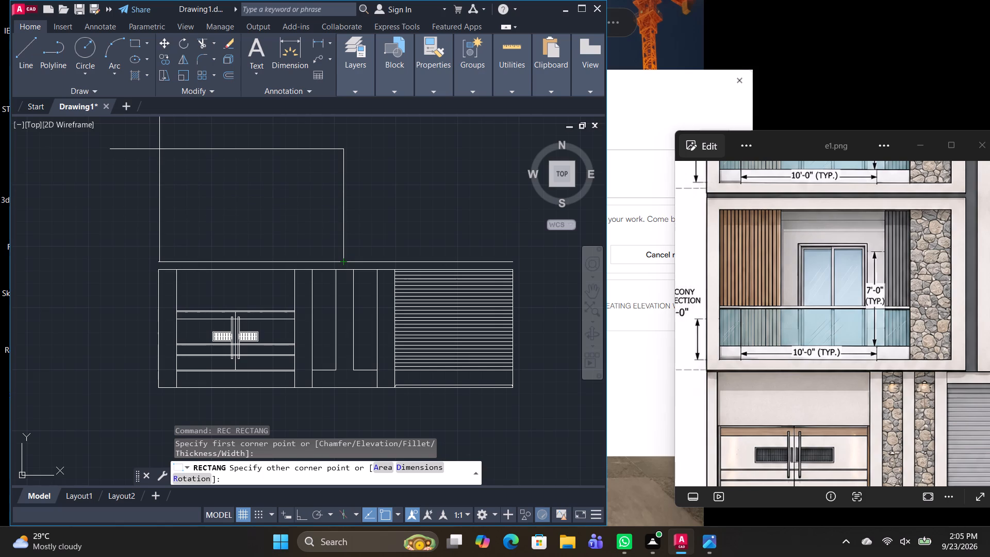
{"action": "left_click", "coordinate": [158, 148]}
{"action": "key", "text": "Escape"}
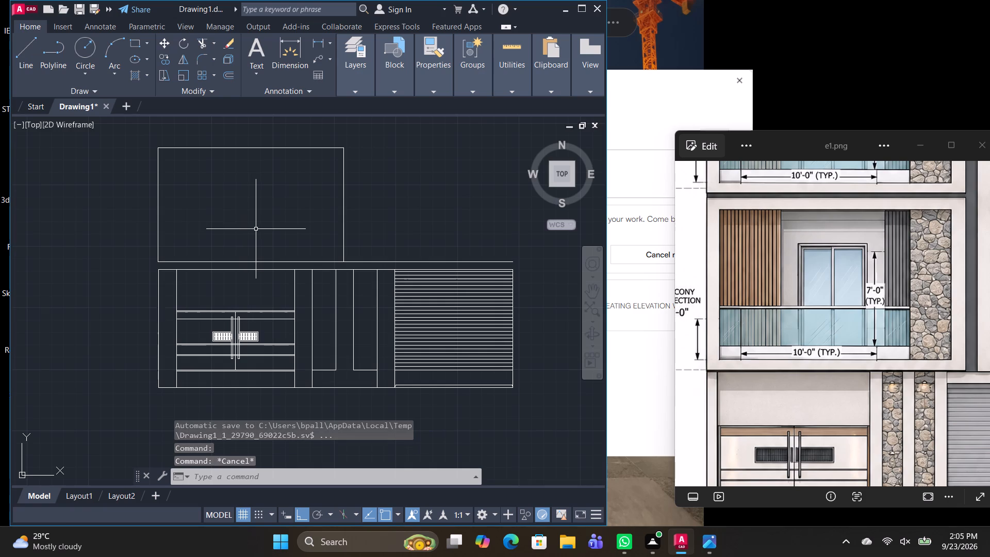
Offset the first-floor slab line 10' upward across the building's full width.
{"action": "key", "text": "o"}
{"action": "key", "text": "space"}
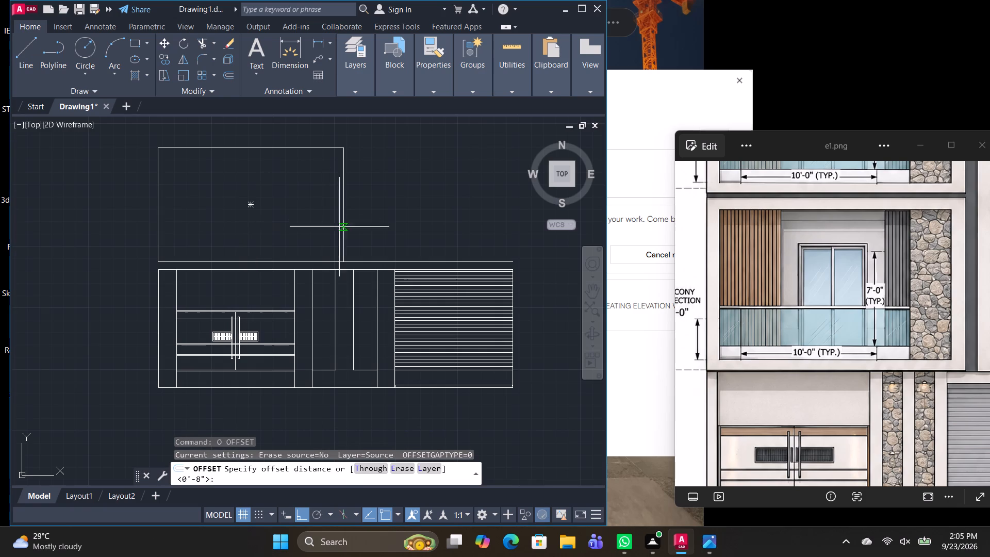
{"action": "type", "text": "10'"}
{"action": "key", "text": "Return"}
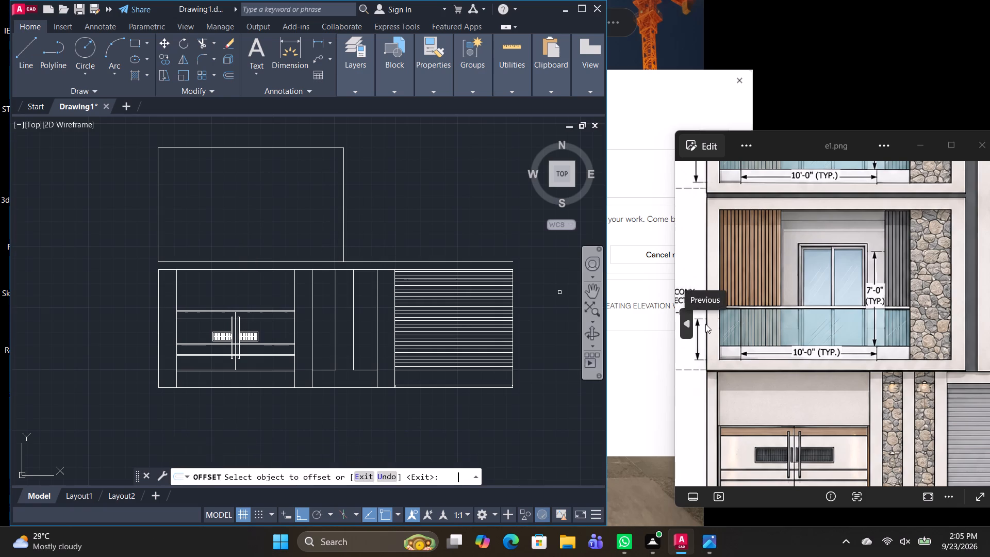
{"action": "left_click", "coordinate": [474, 262]}
{"action": "left_click", "coordinate": [444, 185]}
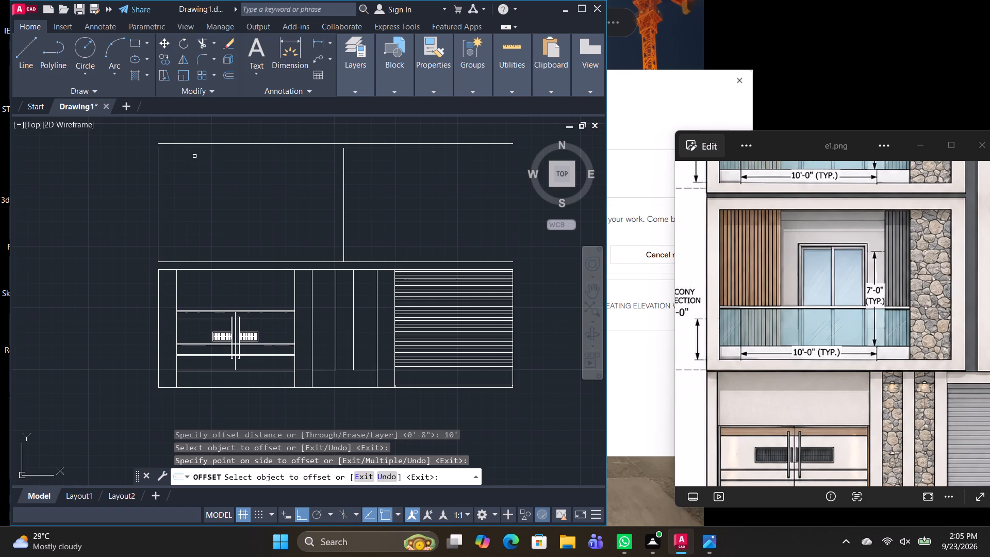
{"action": "key", "text": "Escape"}
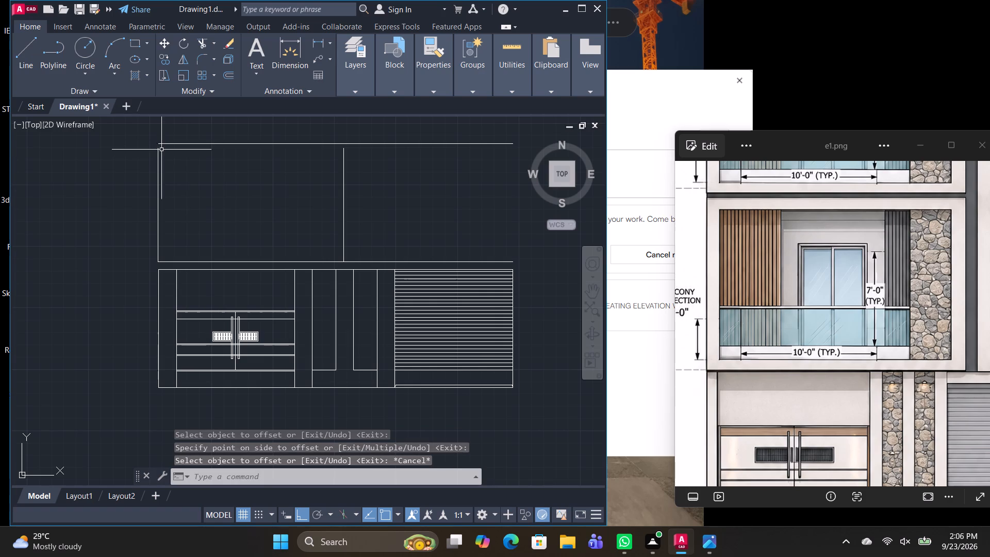
Trim off the balcony rectangle's top edge and extend its right vertical edge up to the 10' offset line.
{"action": "type", "text": "TR"}
{"action": "key", "text": "space"}
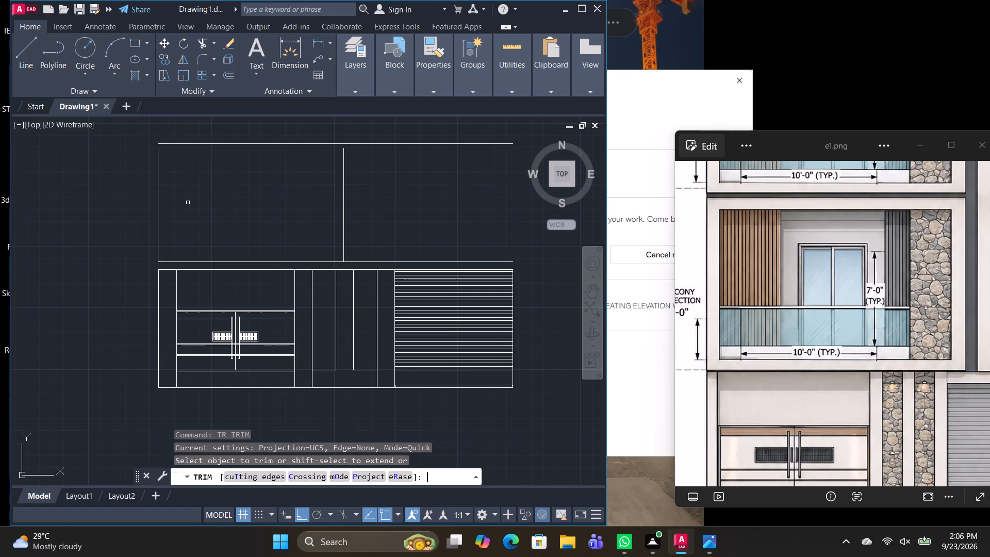
{"action": "left_click", "coordinate": [185, 150]}
{"action": "left_click", "coordinate": [174, 148]}
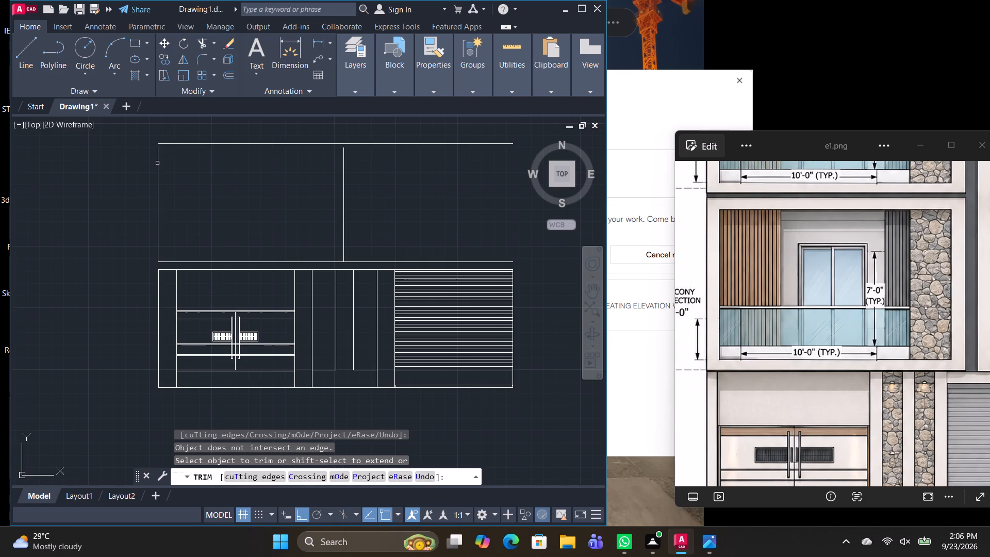
{"action": "scroll", "coordinate": [159, 163], "scroll_direction": "up", "scroll_amount": 2, "text": "shift"}
{"action": "scroll", "coordinate": [219, 184], "scroll_direction": "down", "scroll_amount": 3}
{"action": "middle_click_drag", "start_coordinate": [271, 216], "coordinate": [240, 246]}
{"action": "scroll", "coordinate": [320, 198], "scroll_direction": "up", "scroll_amount": 2}
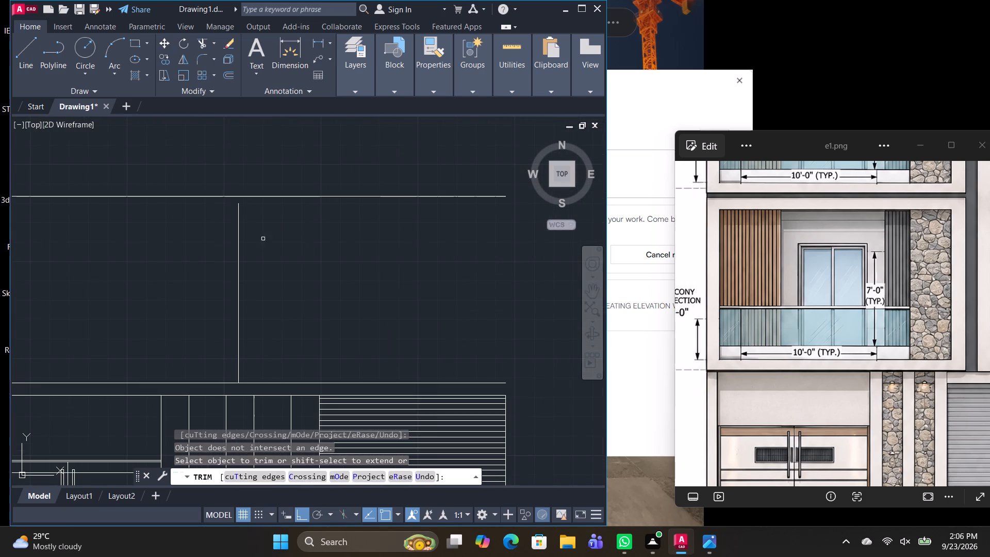
{"action": "left_click_drag", "start_coordinate": [246, 248], "coordinate": [175, 249], "text": "shift"}
{"action": "middle_click_drag", "start_coordinate": [183, 274], "coordinate": [403, 254]}
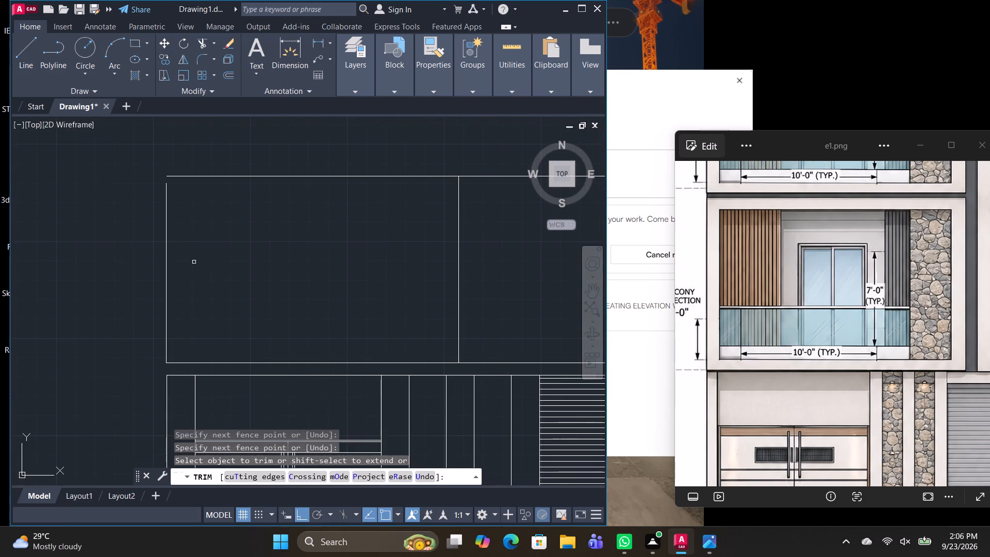
{"action": "left_click_drag", "start_coordinate": [185, 263], "coordinate": [82, 255], "text": "shift"}
{"action": "scroll", "coordinate": [163, 187], "scroll_direction": "up", "scroll_amount": 2}
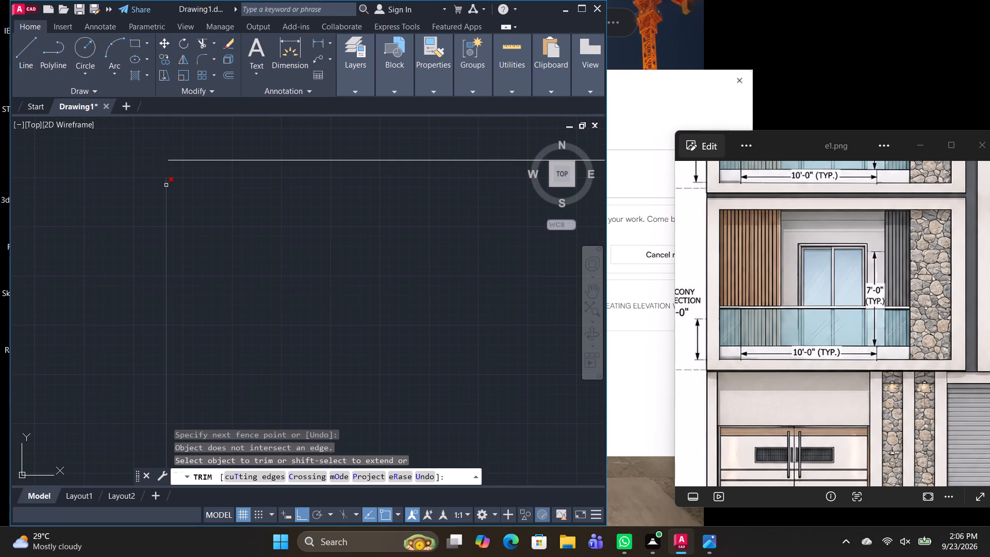
{"action": "key", "text": "space"}
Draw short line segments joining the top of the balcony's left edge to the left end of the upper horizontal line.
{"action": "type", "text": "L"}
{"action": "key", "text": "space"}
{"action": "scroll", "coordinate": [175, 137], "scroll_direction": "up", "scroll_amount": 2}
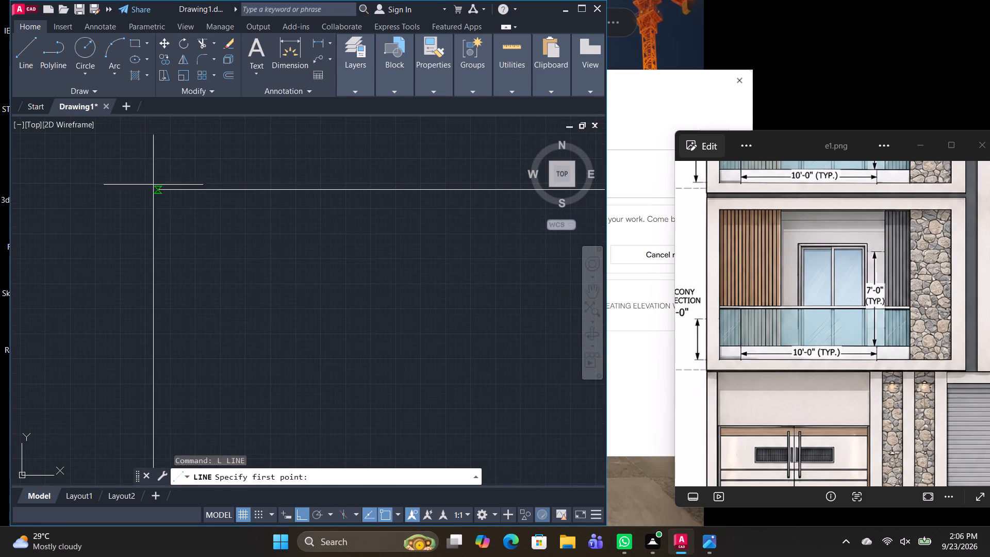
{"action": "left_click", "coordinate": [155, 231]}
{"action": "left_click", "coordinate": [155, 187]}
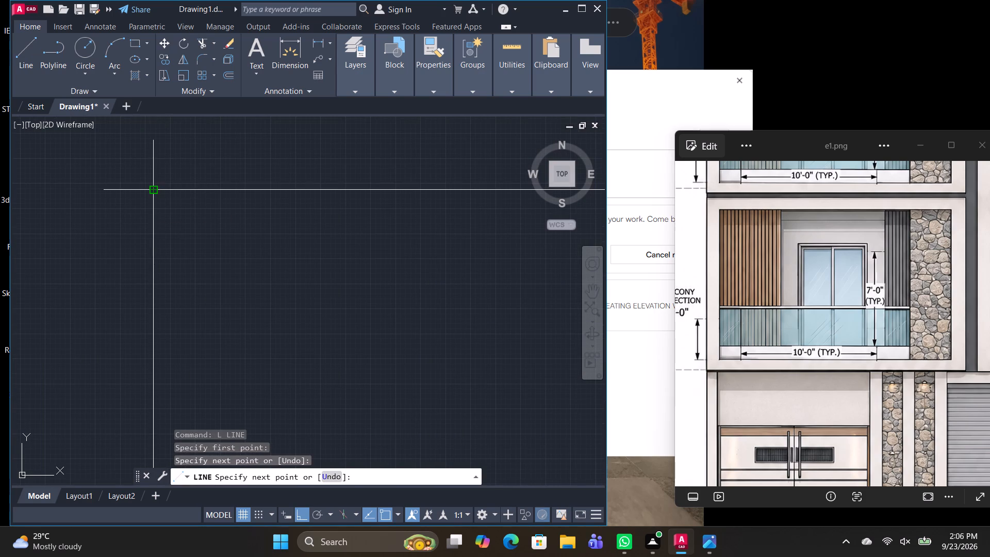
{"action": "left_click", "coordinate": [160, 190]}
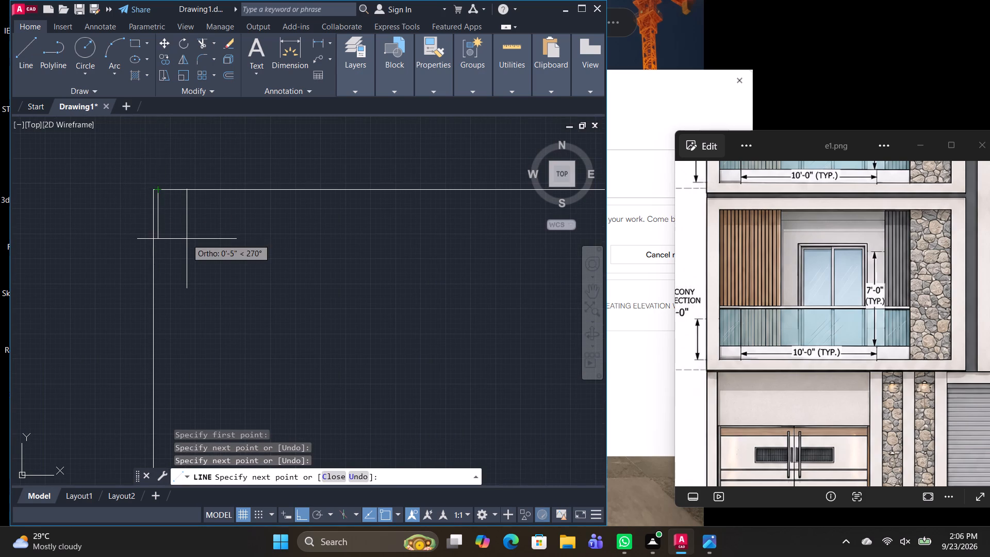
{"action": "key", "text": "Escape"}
Extend the ground floor's left edge up to the slab line and trim away the balcony's misaligned left edge.
{"action": "scroll", "coordinate": [177, 254], "scroll_direction": "down", "scroll_amount": 2}
{"action": "middle_click_drag", "start_coordinate": [271, 297], "coordinate": [208, 208]}
{"action": "scroll", "coordinate": [230, 247], "scroll_direction": "down", "scroll_amount": 2}
{"action": "middle_click_drag", "start_coordinate": [240, 341], "coordinate": [239, 298]}
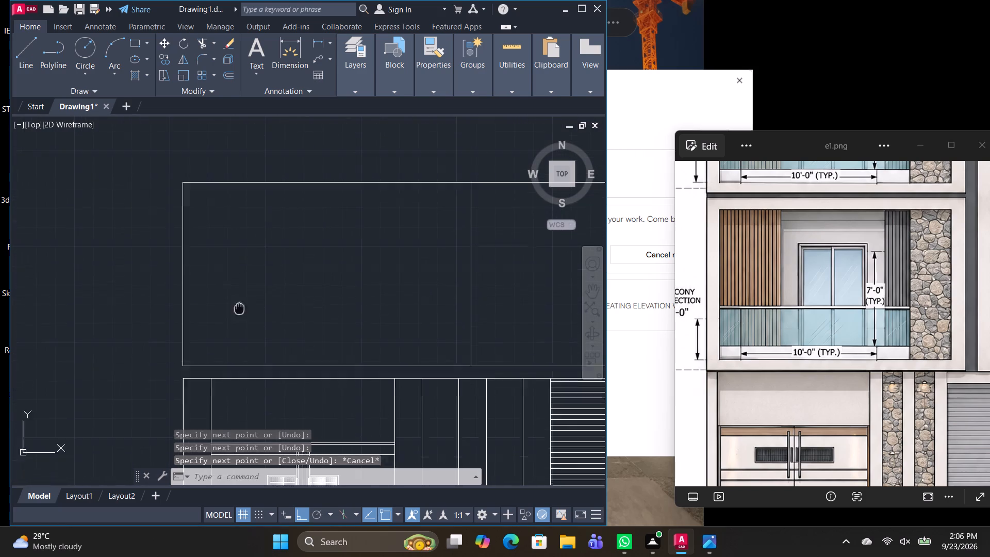
{"action": "middle_click_drag", "start_coordinate": [239, 298], "coordinate": [226, 266]}
{"action": "type", "text": "TR"}
{"action": "key", "text": "space"}
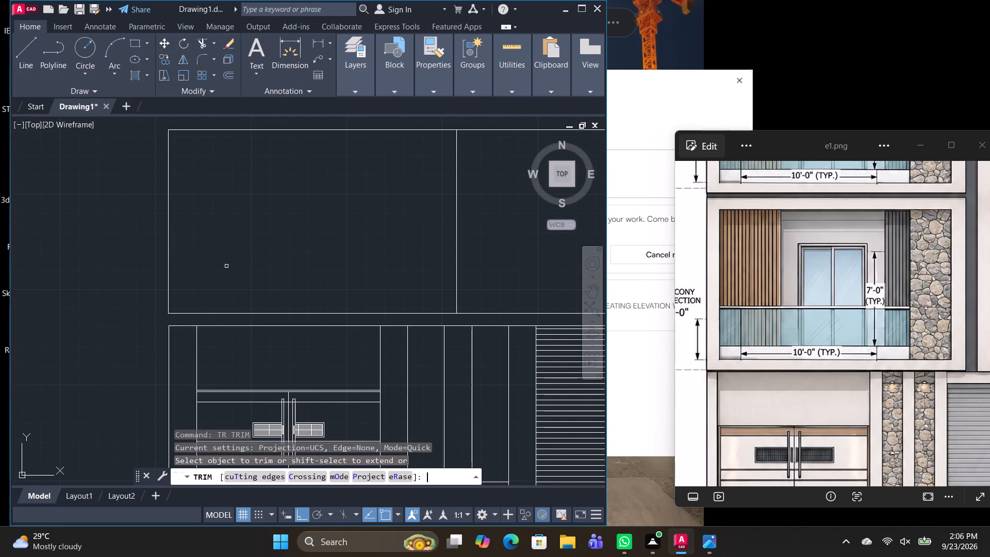
{"action": "left_click", "coordinate": [171, 341], "text": "shift"}
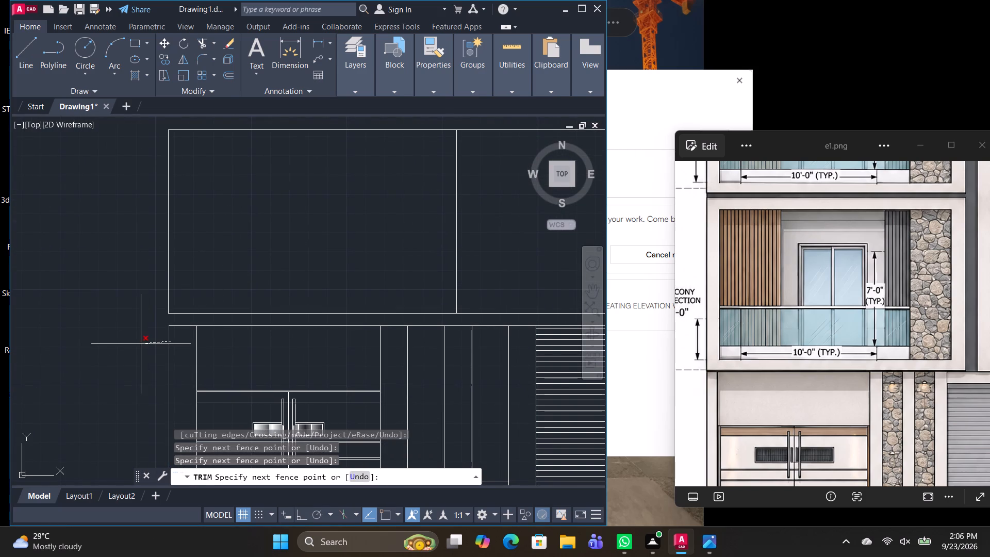
{"action": "left_click", "coordinate": [140, 344], "text": "shift"}
{"action": "scroll", "coordinate": [163, 321], "scroll_direction": "up", "scroll_amount": 2}
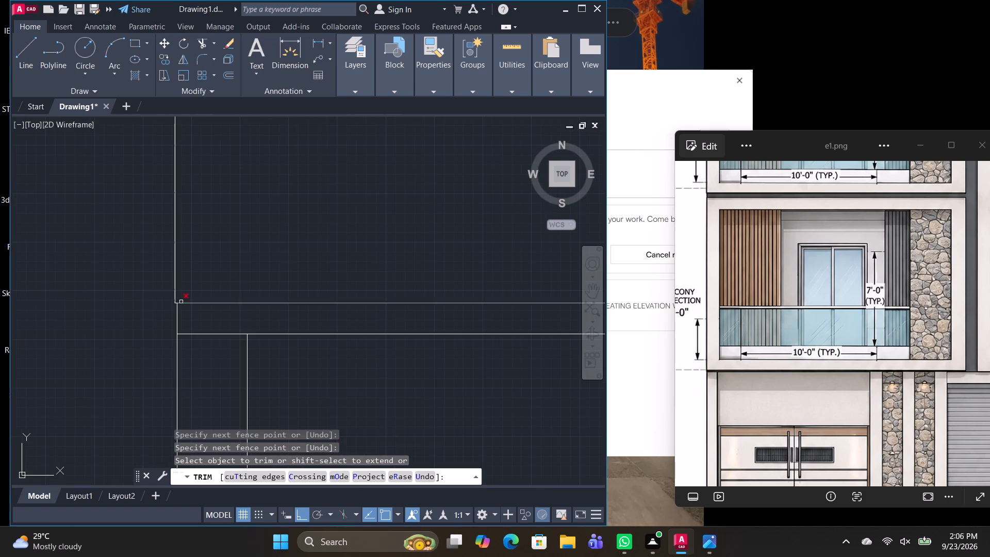
{"action": "left_click_drag", "start_coordinate": [175, 285], "coordinate": [100, 266]}
{"action": "scroll", "coordinate": [233, 282], "scroll_direction": "down", "scroll_amount": 1}
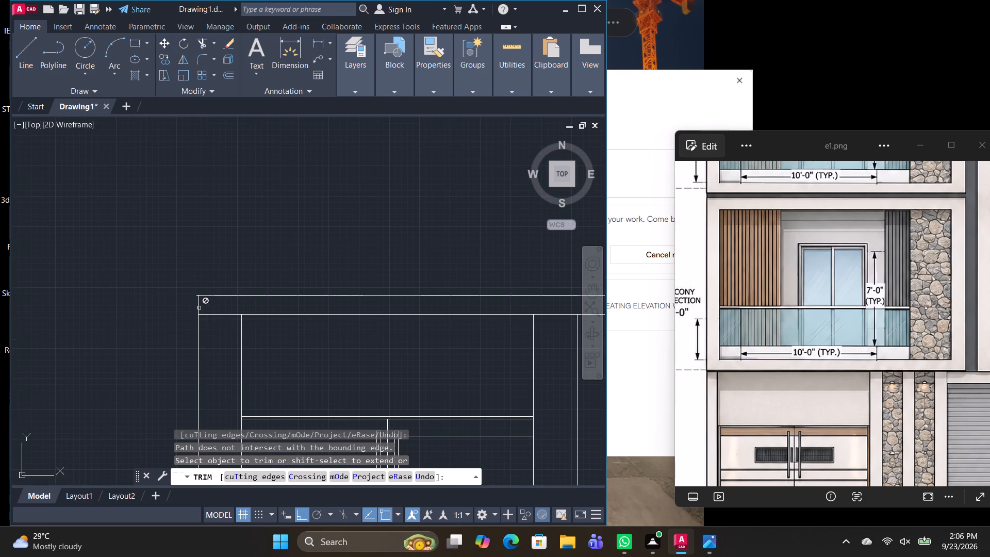
{"action": "key", "text": "Escape"}
Draw a new vertical left edge from the building's corner at the slab line up to the upper horizontal line.
{"action": "scroll", "coordinate": [240, 244], "scroll_direction": "down", "scroll_amount": 2}
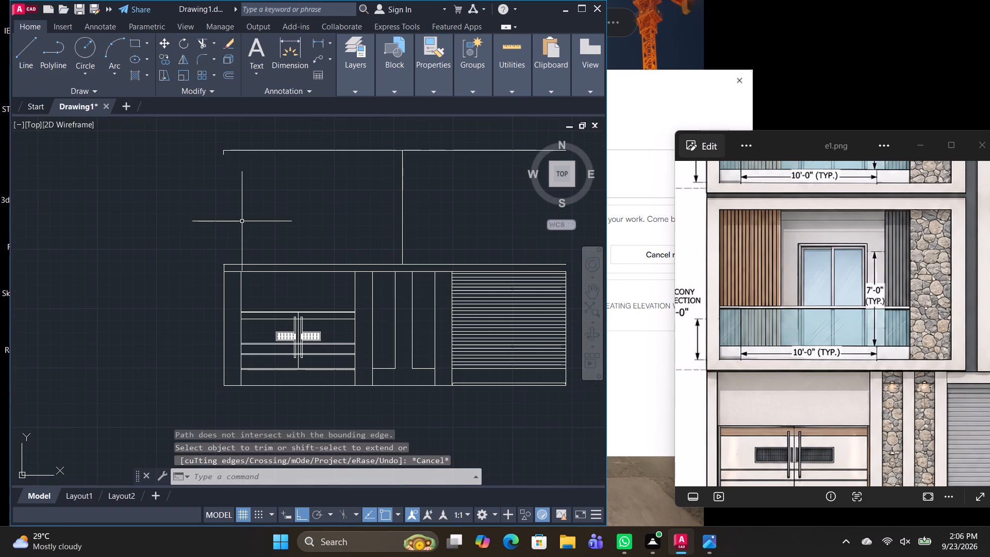
{"action": "type", "text": "L"}
{"action": "key", "text": "space"}
{"action": "scroll", "coordinate": [179, 228], "scroll_direction": "up", "scroll_amount": 2}
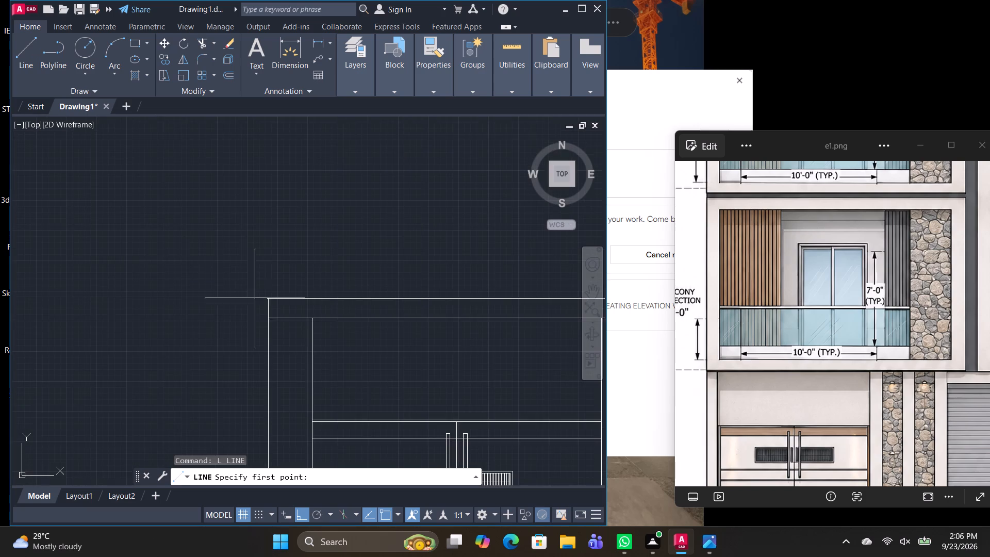
{"action": "scroll", "coordinate": [267, 303], "scroll_direction": "up", "scroll_amount": 6}
{"action": "left_click", "coordinate": [244, 276]}
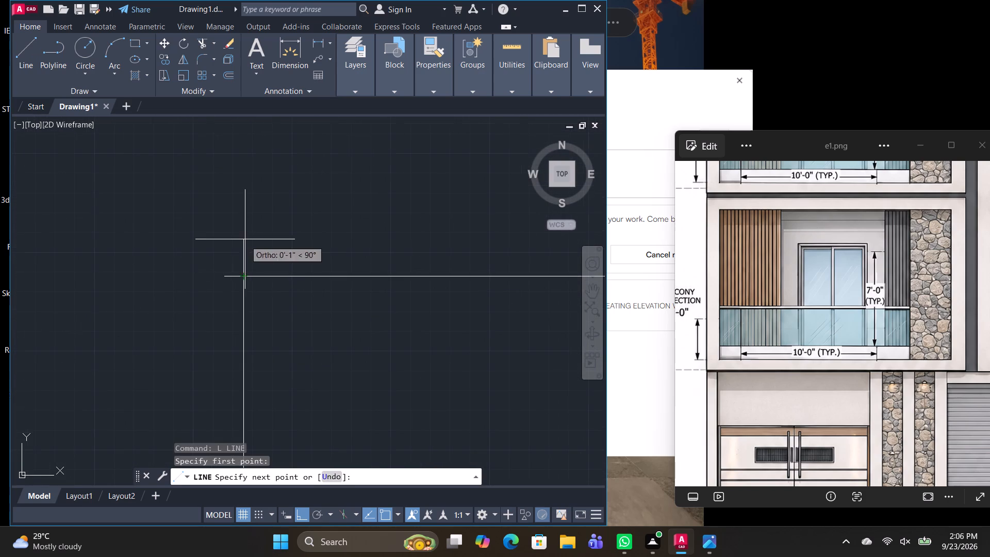
{"action": "scroll", "coordinate": [245, 239], "scroll_direction": "down", "scroll_amount": 4}
{"action": "middle_click_drag", "start_coordinate": [249, 241], "coordinate": [239, 374]}
{"action": "scroll", "coordinate": [236, 300], "scroll_direction": "down", "scroll_amount": 7}
{"action": "scroll", "coordinate": [237, 252], "scroll_direction": "up", "scroll_amount": 3}
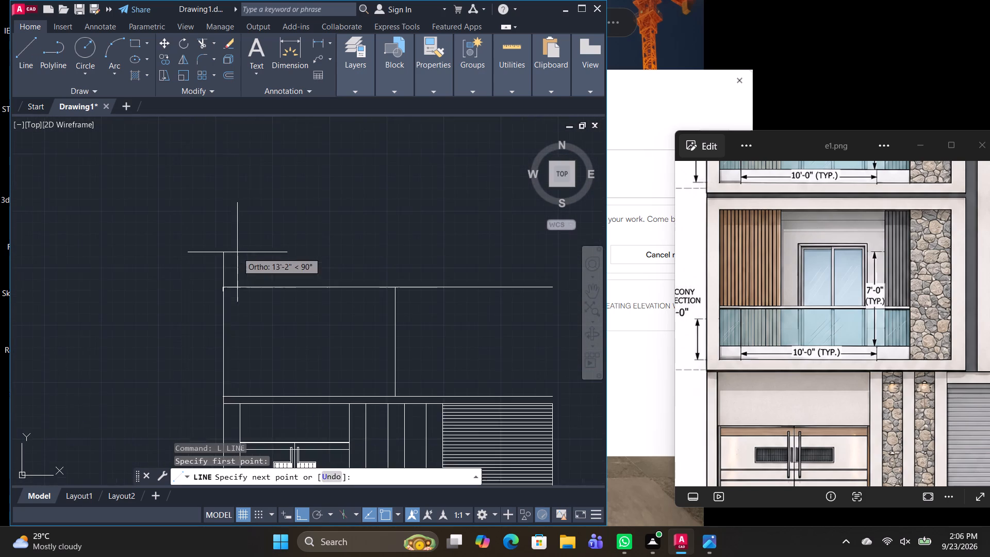
{"action": "scroll", "coordinate": [229, 293], "scroll_direction": "up", "scroll_amount": 6}
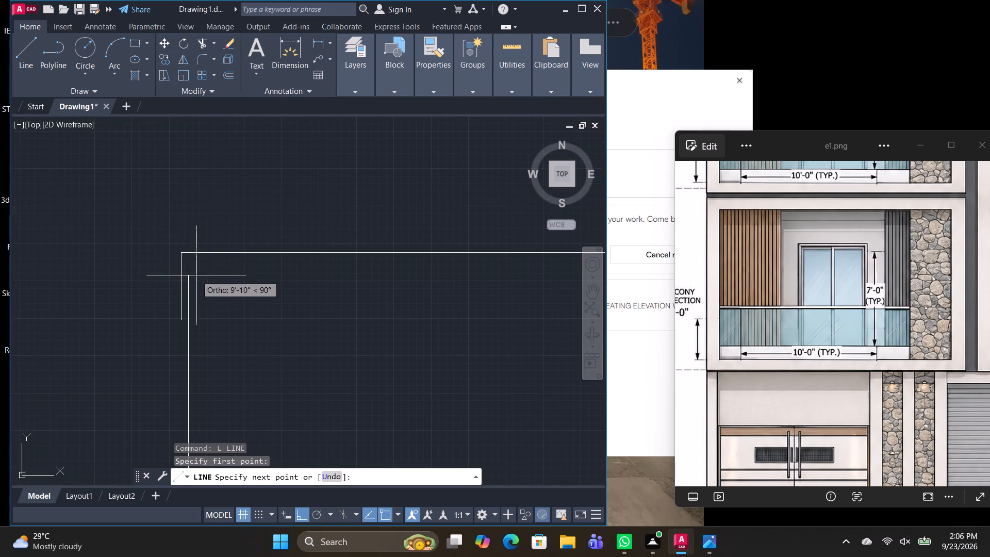
{"action": "left_click", "coordinate": [189, 252]}
{"action": "key", "text": "Escape"}
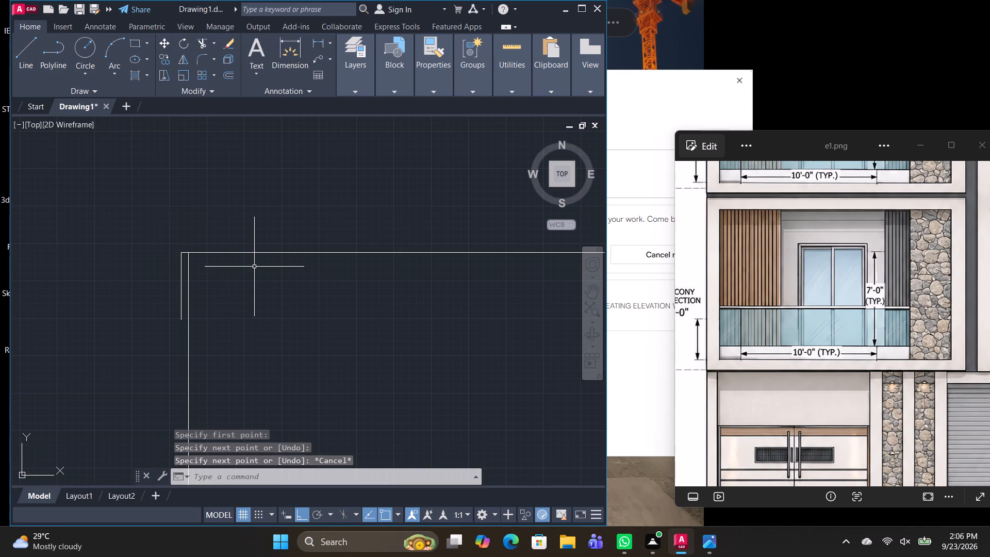
Trim the leftover stubs outside the new left edge at the upper corner and at the slab line.
{"action": "type", "text": "TR"}
{"action": "key", "text": "space"}
{"action": "left_click_drag", "start_coordinate": [180, 293], "coordinate": [179, 284]}
{"action": "left_click", "coordinate": [181, 250]}
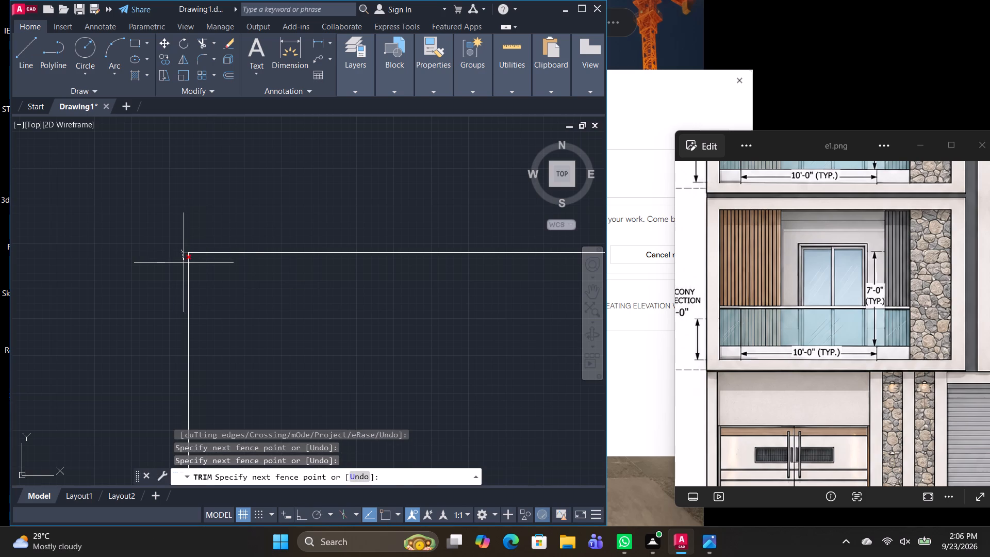
{"action": "left_click", "coordinate": [184, 263]}
{"action": "scroll", "coordinate": [192, 280], "scroll_direction": "down", "scroll_amount": 4}
{"action": "middle_click_drag", "start_coordinate": [232, 338], "coordinate": [294, 173]}
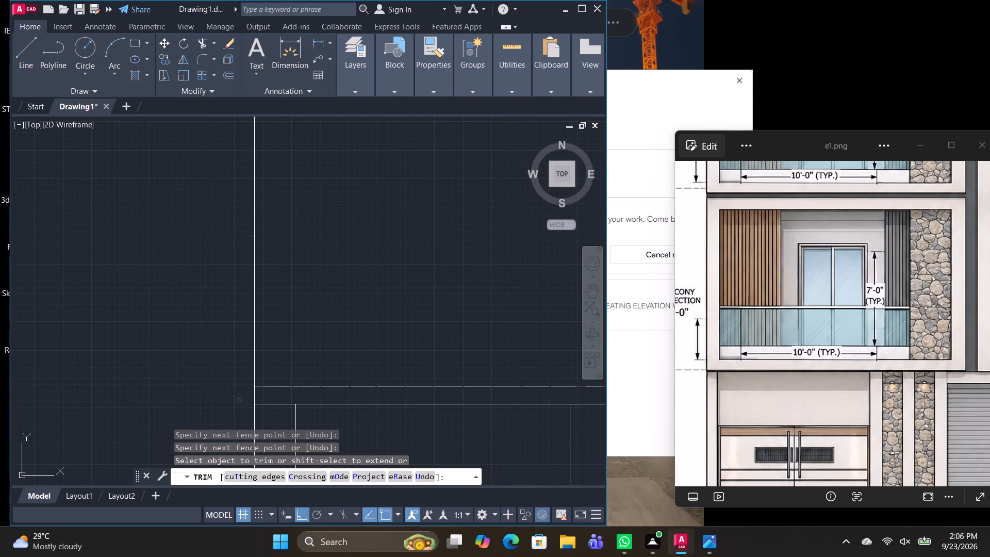
{"action": "scroll", "coordinate": [239, 393], "scroll_direction": "up", "scroll_amount": 6}
{"action": "left_click_drag", "start_coordinate": [355, 350], "coordinate": [352, 358]}
{"action": "scroll", "coordinate": [328, 363], "scroll_direction": "down", "scroll_amount": 2}
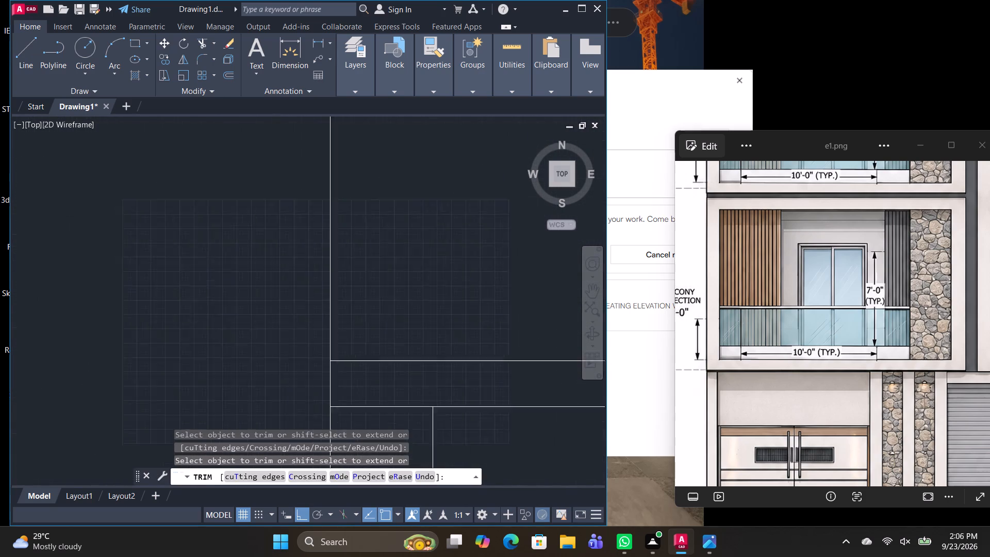
{"action": "scroll", "coordinate": [323, 363], "scroll_direction": "down", "scroll_amount": 6}
{"action": "middle_click_drag", "start_coordinate": [401, 339], "coordinate": [245, 323]}
{"action": "key", "text": "Escape"}
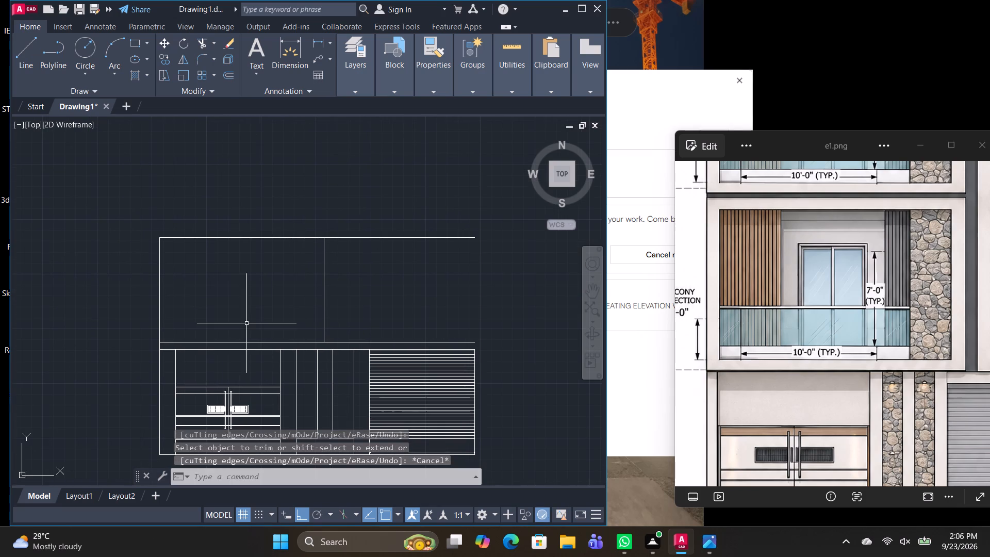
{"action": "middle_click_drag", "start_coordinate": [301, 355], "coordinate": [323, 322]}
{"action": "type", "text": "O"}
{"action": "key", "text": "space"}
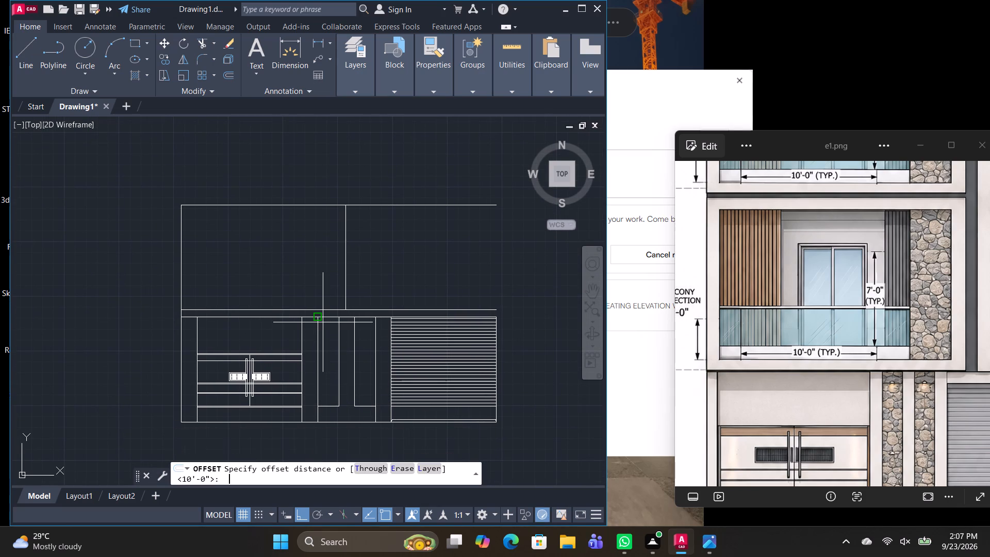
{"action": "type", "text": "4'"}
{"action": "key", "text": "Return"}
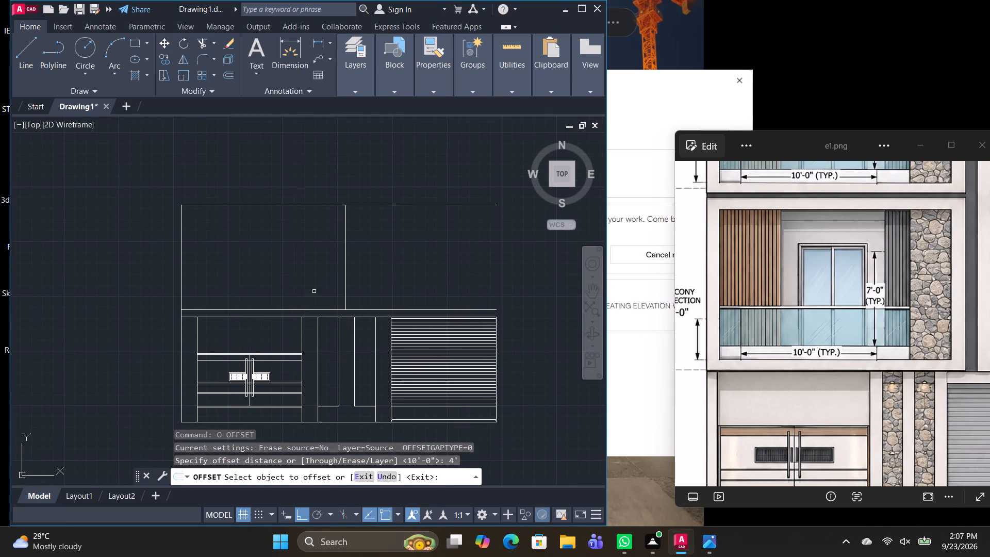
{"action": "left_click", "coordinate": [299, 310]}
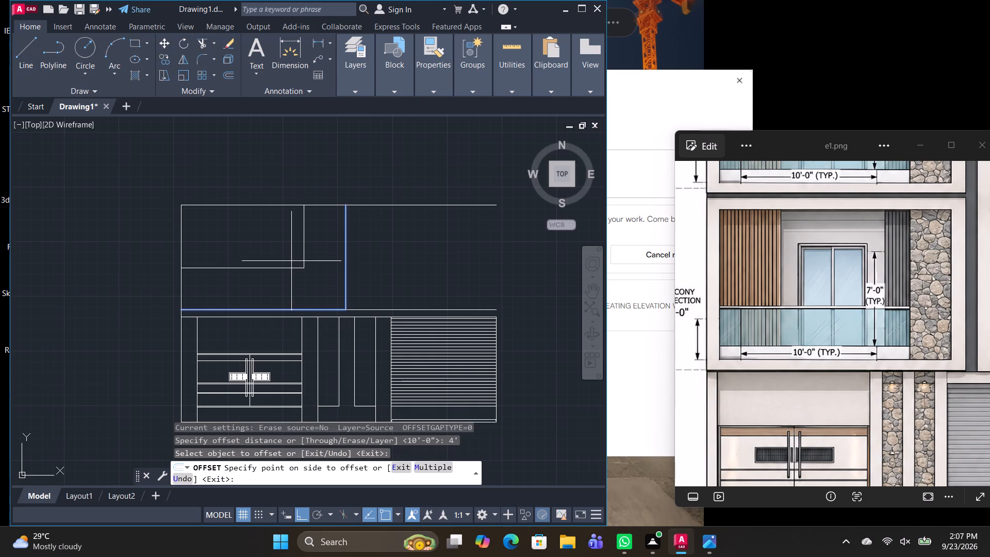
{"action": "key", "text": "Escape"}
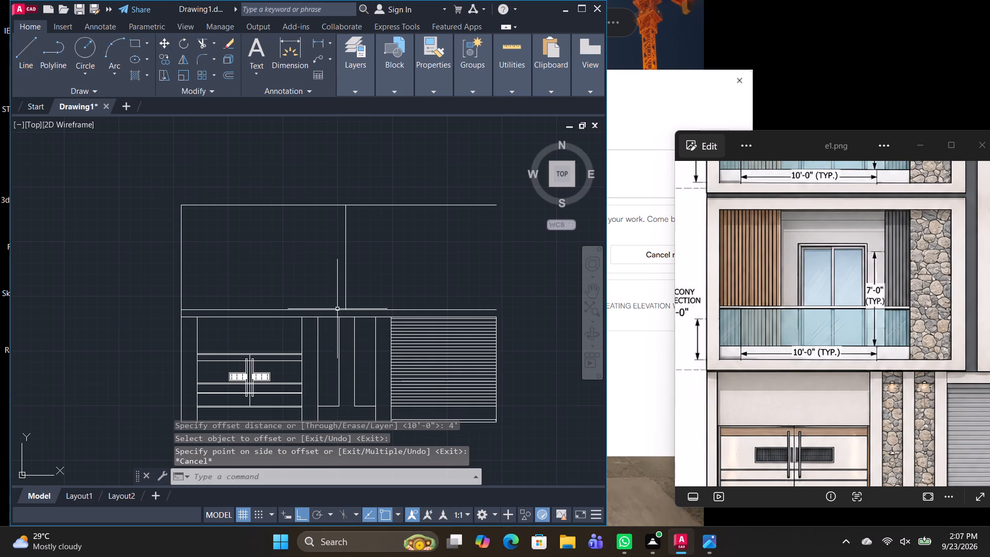
Offset the full-width slab line 4' upward for the balcony railing height.
{"action": "left_click", "coordinate": [359, 310]}
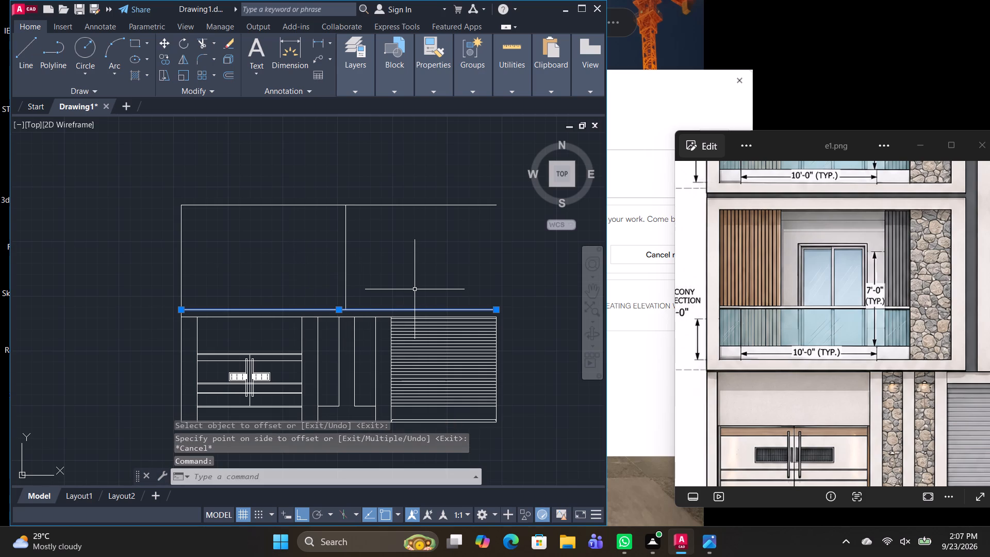
{"action": "type", "text": "OF"}
{"action": "key", "text": "space"}
{"action": "type", "text": "4'"}
{"action": "key", "text": "Return"}
{"action": "left_click", "coordinate": [404, 243]}
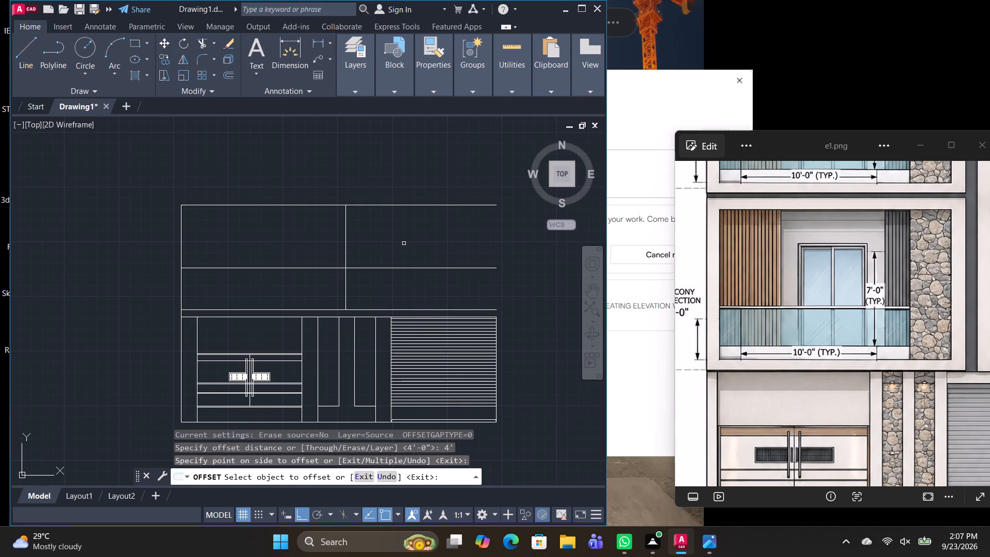
{"action": "key", "text": "space"}
Offset the balcony railing line 1" upward to give the top rail its thickness.
{"action": "key", "text": "space"}
{"action": "type", "text": "1\""}
{"action": "key", "text": "Return"}
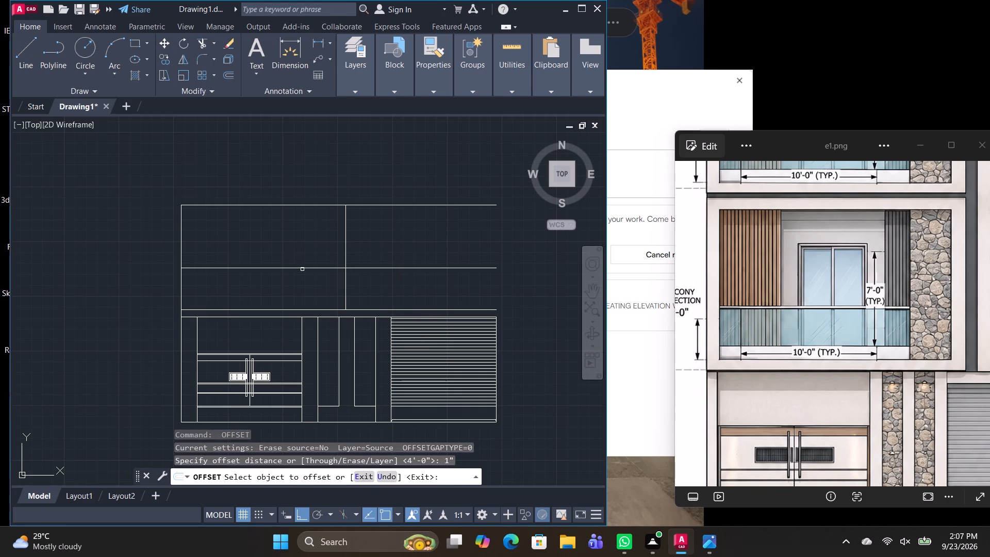
{"action": "left_click", "coordinate": [302, 268]}
{"action": "left_click", "coordinate": [305, 259]}
{"action": "key", "text": "Escape"}
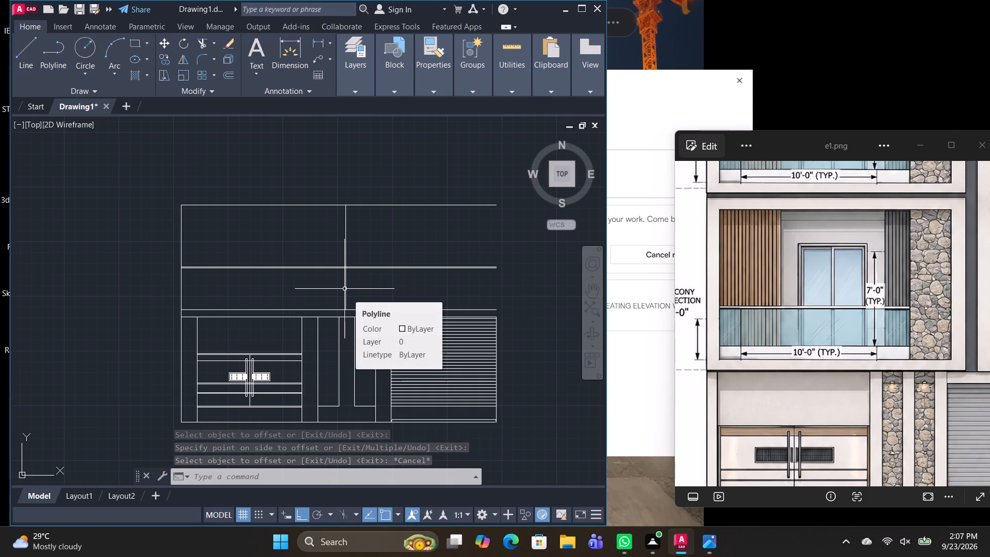
Trim the two balcony railing lines where they run past the vertical divider on its garage side.
{"action": "key", "text": "t"}
{"action": "type", "text": "R"}
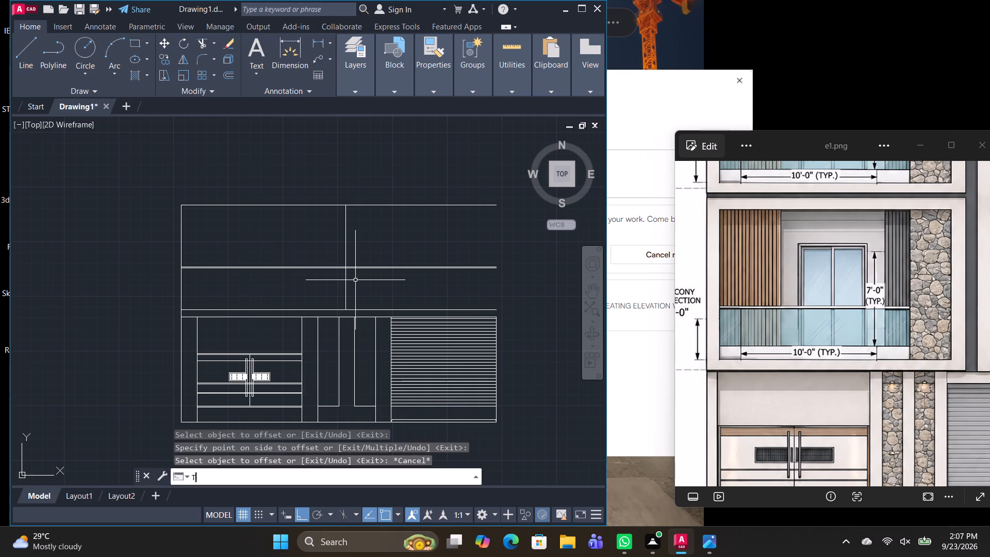
{"action": "key", "text": "space"}
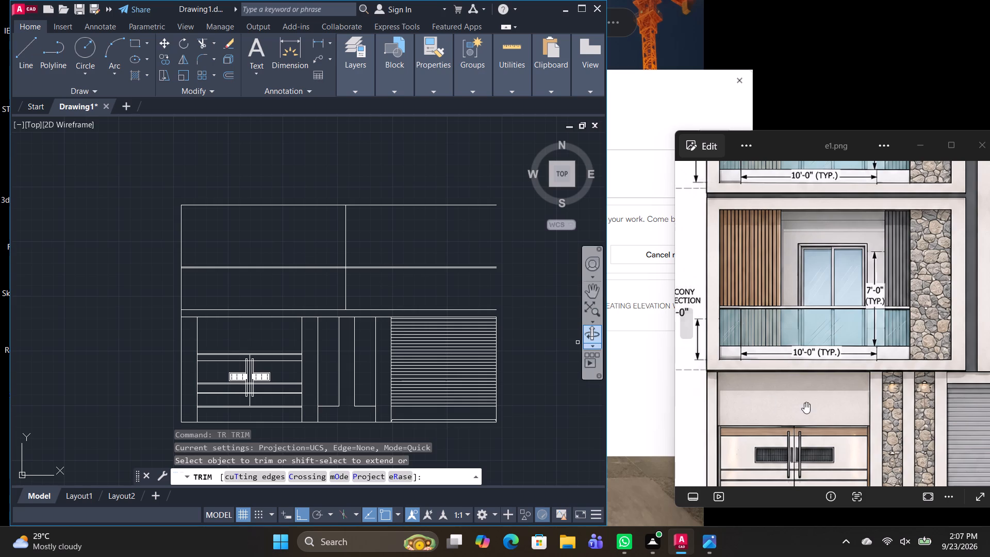
{"action": "middle_click_drag", "start_coordinate": [804, 402], "coordinate": [696, 406]}
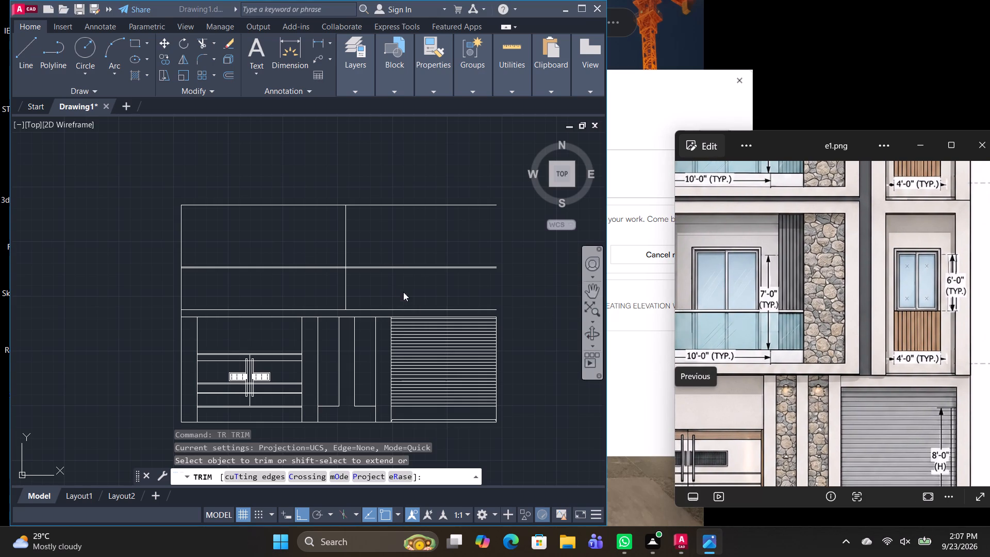
{"action": "left_click_drag", "start_coordinate": [399, 286], "coordinate": [391, 244]}
{"action": "left_click_drag", "start_coordinate": [391, 244], "coordinate": [395, 290]}
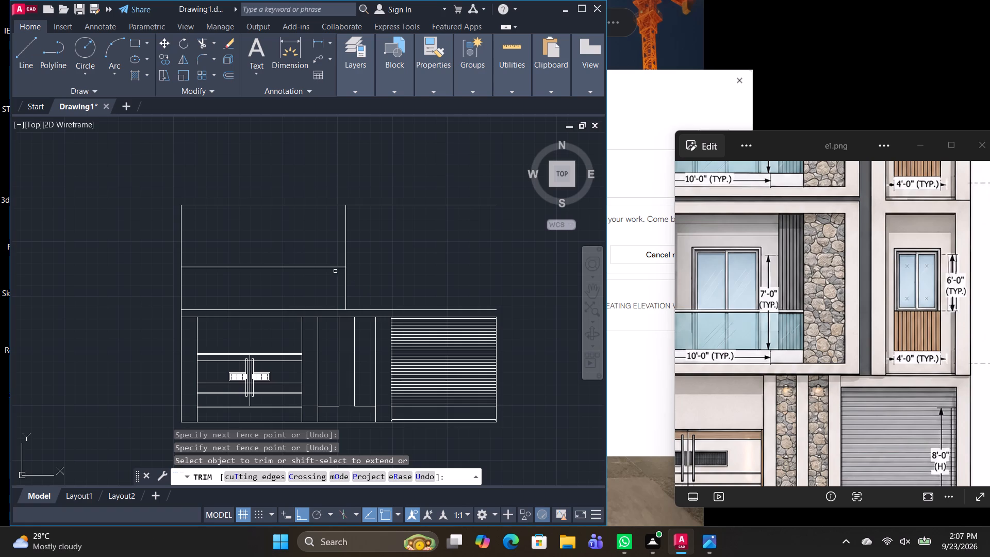
{"action": "key", "text": "Escape"}
Offset the polyline along the balcony's bottom and right side 8" inward to form the frame thickness.
{"action": "left_click", "coordinate": [346, 248]}
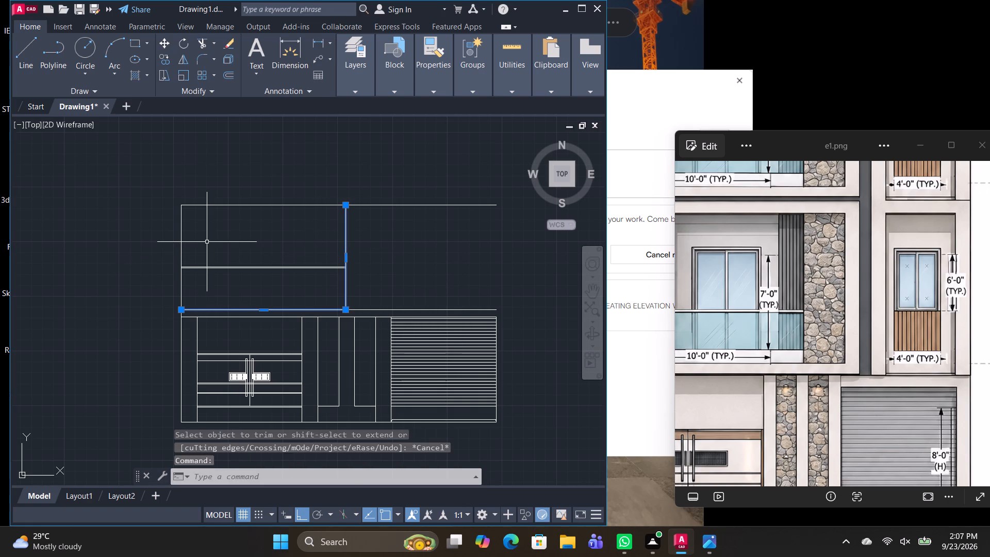
{"action": "scroll", "coordinate": [207, 242], "scroll_direction": "up", "scroll_amount": 1}
{"action": "type", "text": "O"}
{"action": "key", "text": "space"}
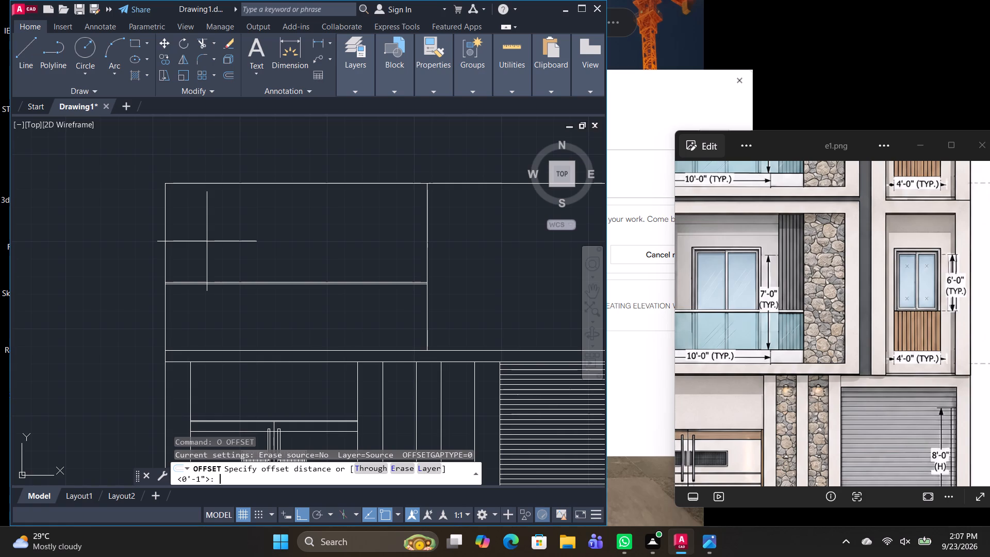
{"action": "type", "text": "8\""}
{"action": "key", "text": "Return"}
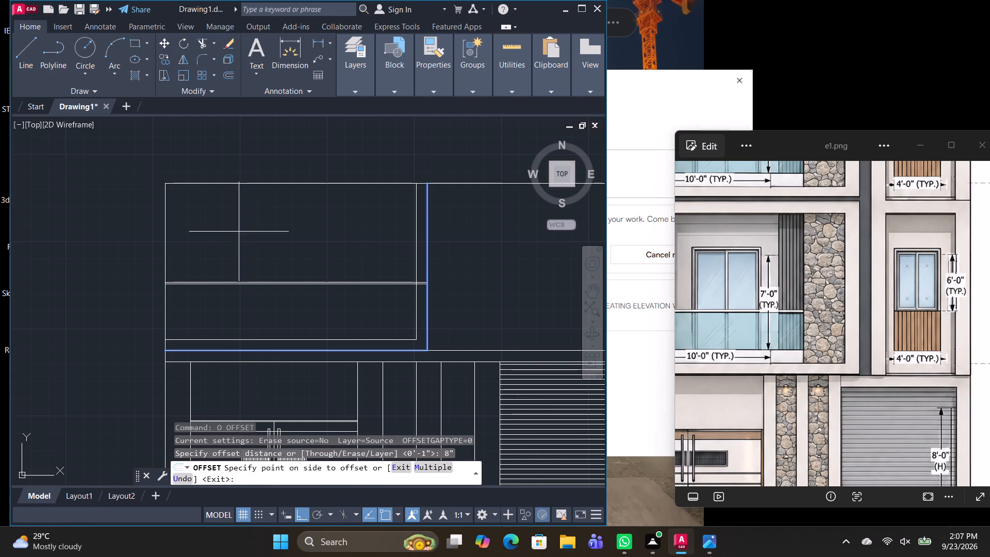
{"action": "left_click", "coordinate": [356, 298]}
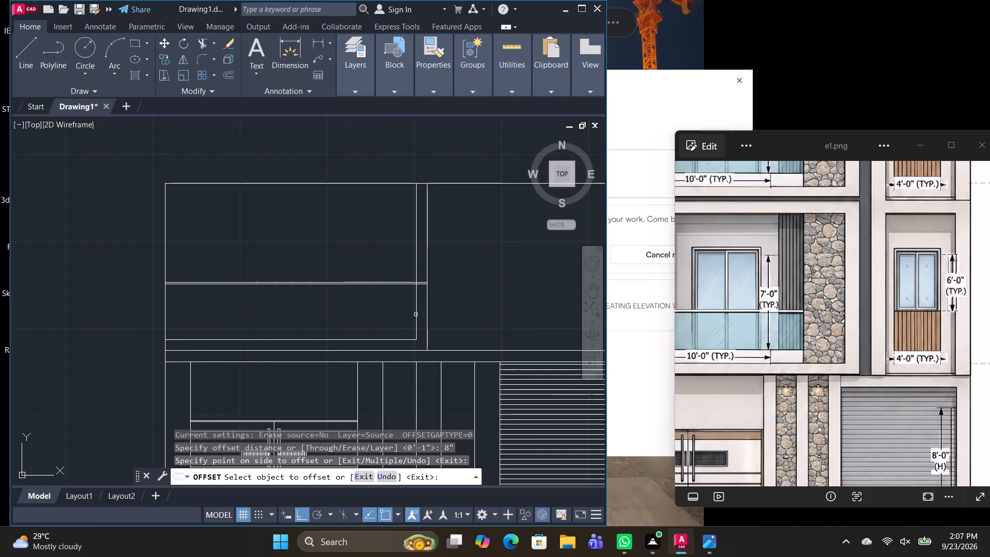
{"action": "key", "text": "Escape"}
Trim the ends of both railing lines between the inner and outer vertical frame edges.
{"action": "type", "text": "TR"}
{"action": "key", "text": "space"}
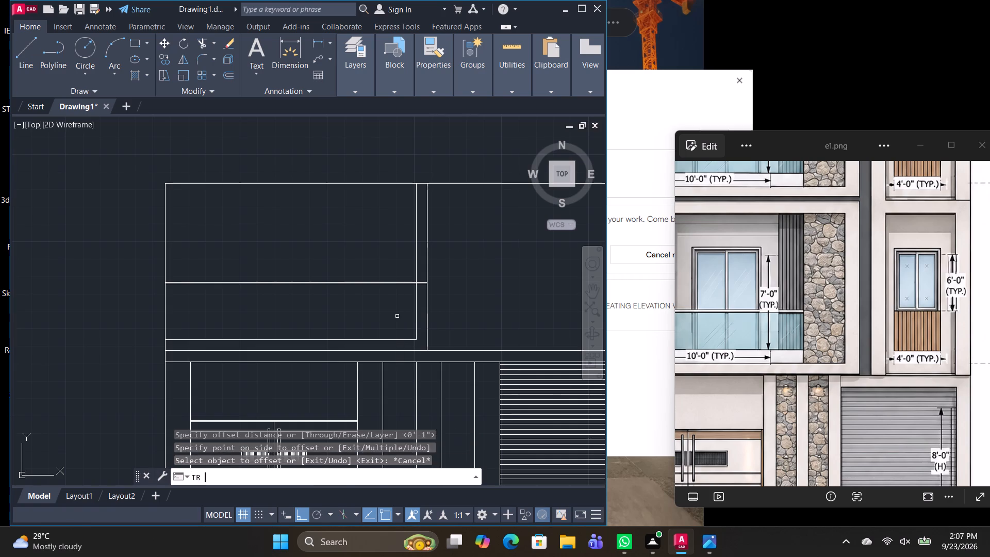
{"action": "left_click", "coordinate": [421, 281]}
{"action": "left_click", "coordinate": [421, 284]}
{"action": "scroll", "coordinate": [421, 284], "scroll_direction": "up", "scroll_amount": 3}
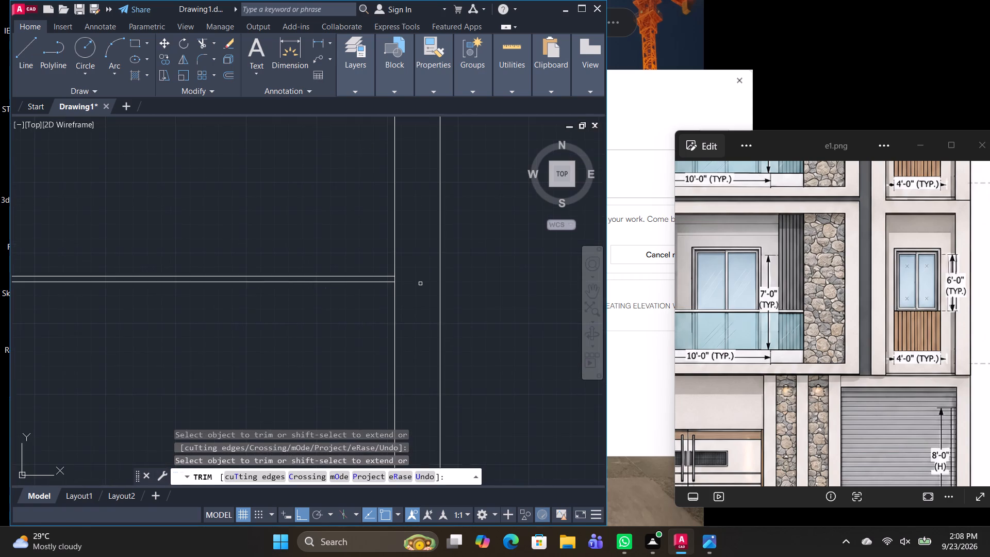
{"action": "scroll", "coordinate": [417, 284], "scroll_direction": "up", "scroll_amount": 1}
{"action": "scroll", "coordinate": [417, 284], "scroll_direction": "down", "scroll_amount": 3}
{"action": "scroll", "coordinate": [460, 336], "scroll_direction": "down", "scroll_amount": 2}
{"action": "middle_click_drag", "start_coordinate": [480, 333], "coordinate": [476, 332]}
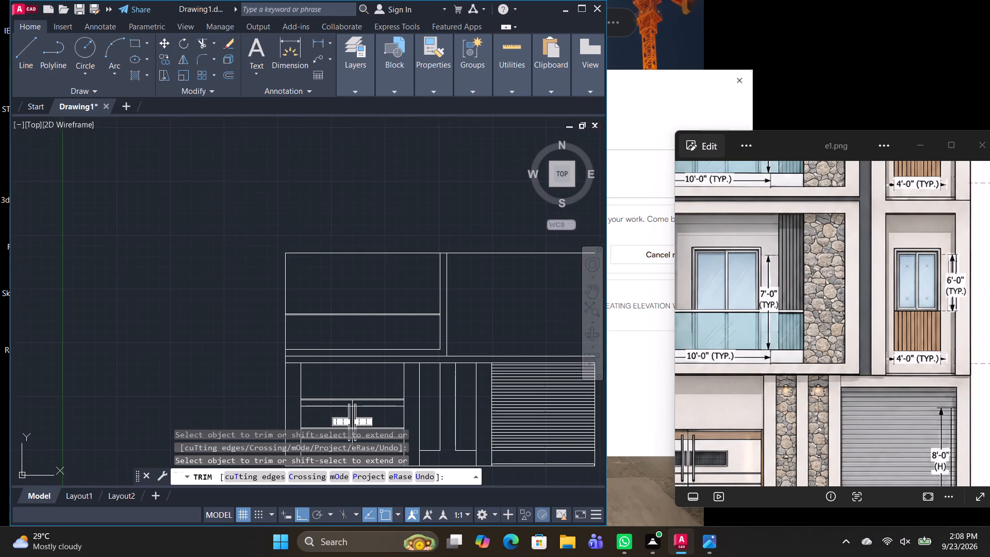
{"action": "middle_click_drag", "start_coordinate": [476, 332], "coordinate": [478, 314]}
{"action": "key", "text": "Escape"}
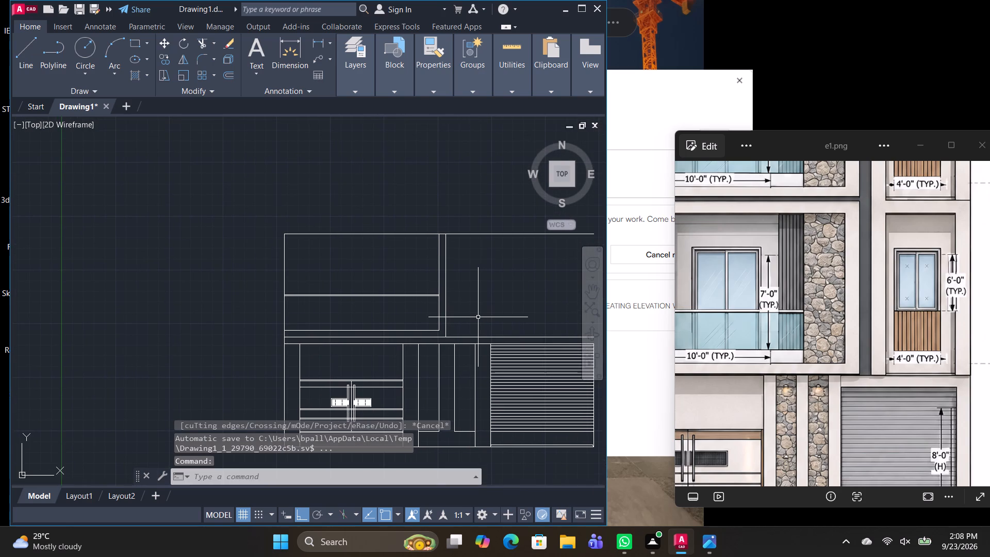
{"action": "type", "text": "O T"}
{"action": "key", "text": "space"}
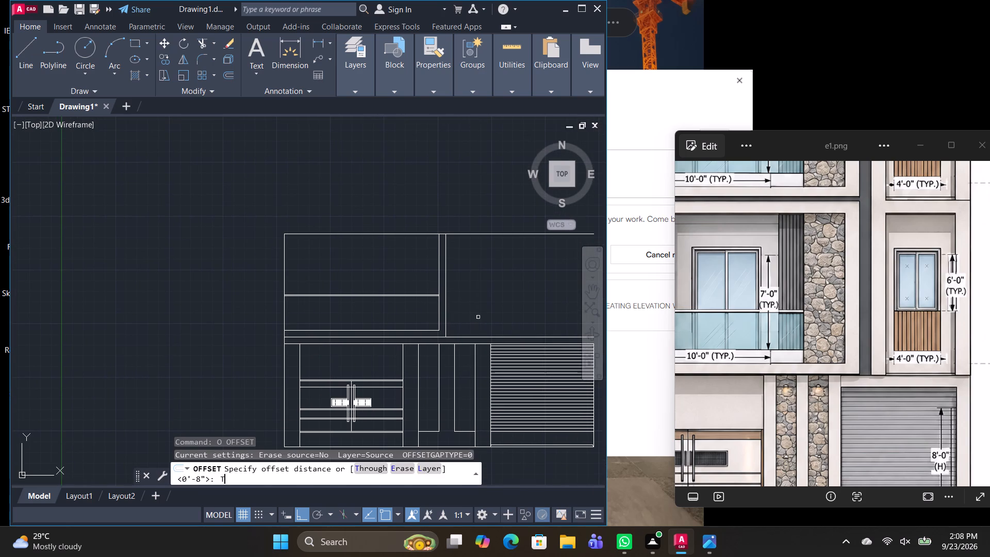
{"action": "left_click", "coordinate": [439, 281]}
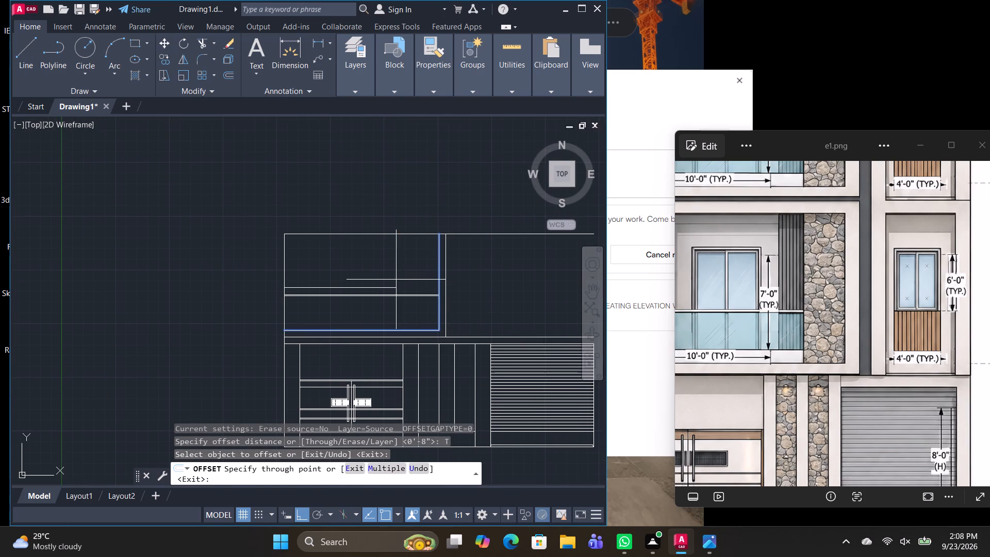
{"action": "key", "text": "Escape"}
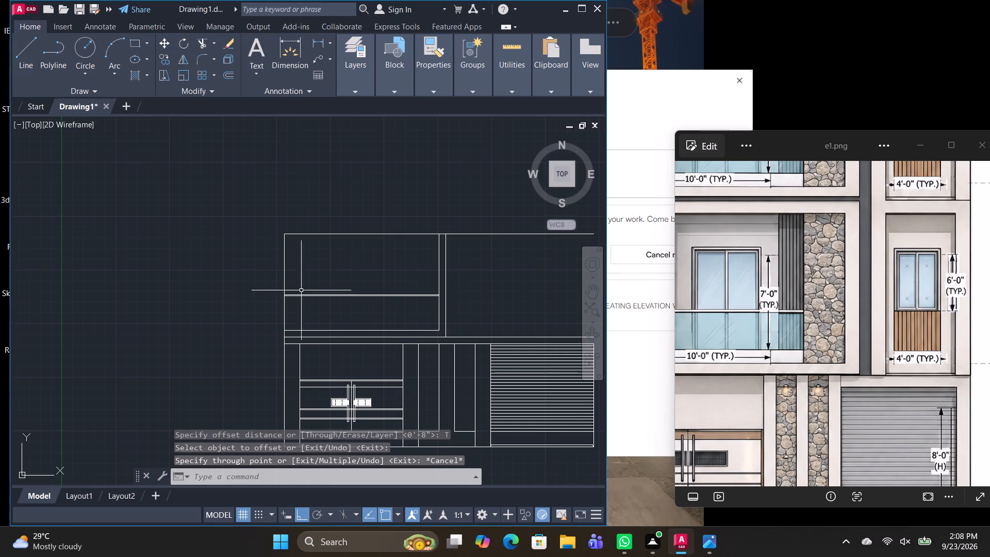
Offset the first floor's vertical left edge inward using the Through option, checking the reference elevation for its position.
{"action": "left_click_drag", "start_coordinate": [289, 273], "coordinate": [282, 273]}
{"action": "left_click", "coordinate": [225, 256]}
{"action": "type", "text": "O"}
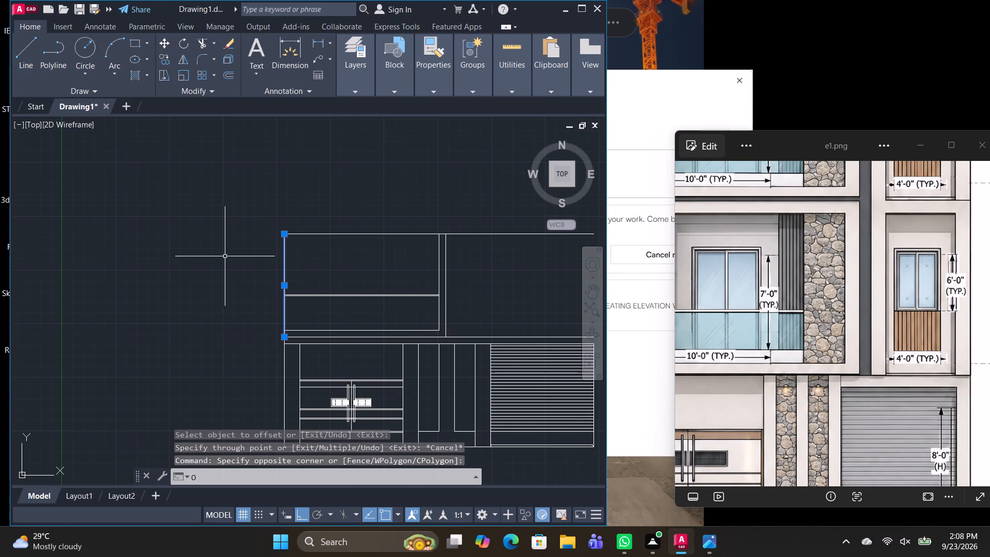
{"action": "key", "text": "space"}
{"action": "type", "text": "T"}
{"action": "key", "text": "space"}
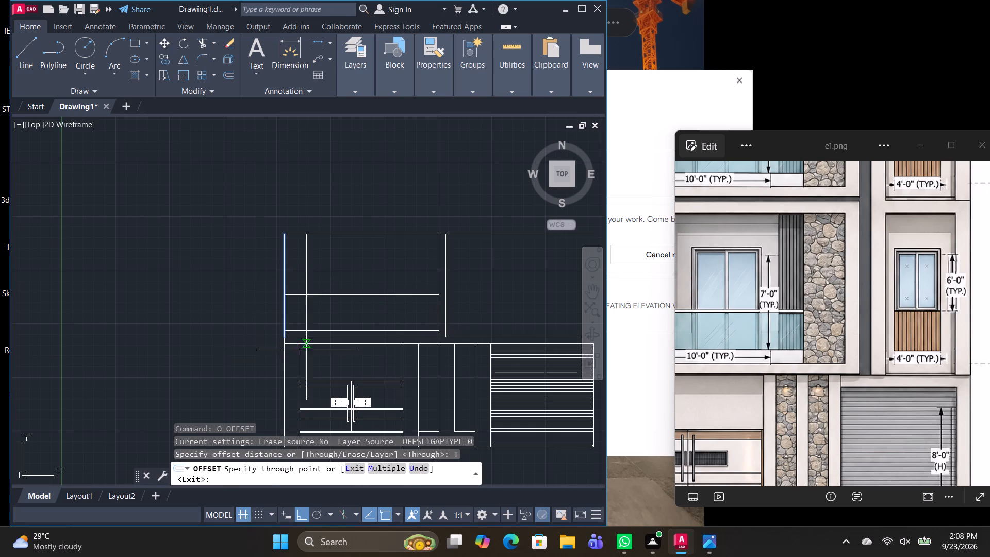
{"action": "left_click_drag", "start_coordinate": [696, 366], "coordinate": [728, 375]}
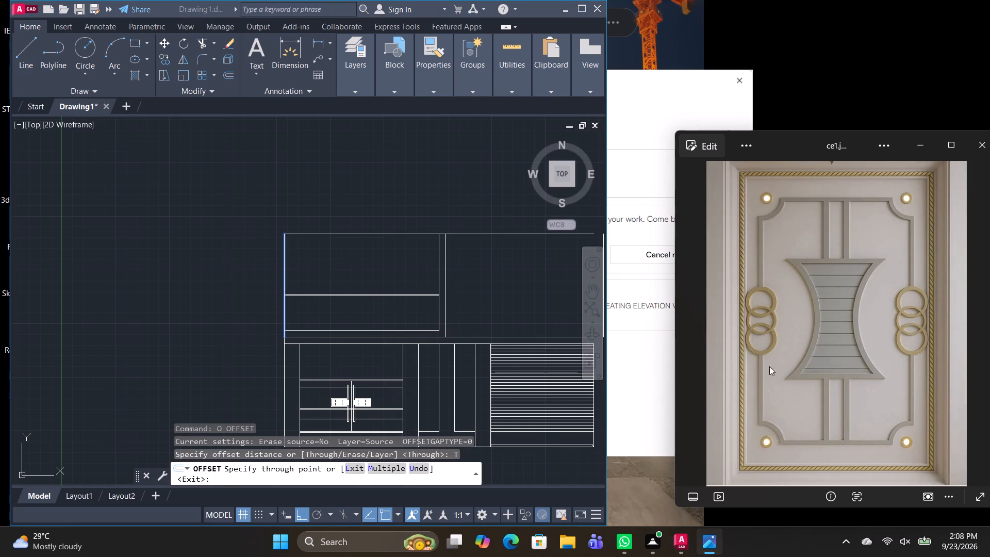
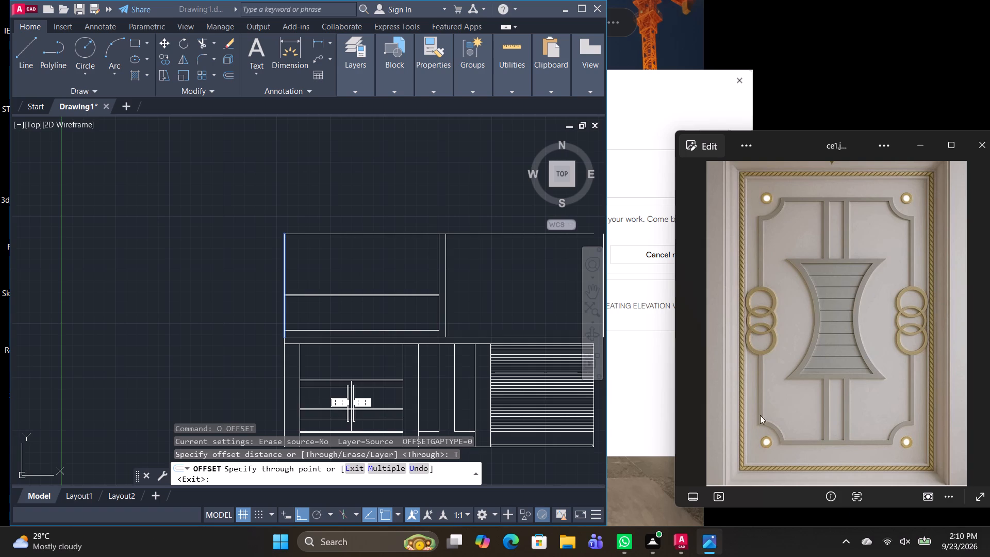
Examine the first-floor balcony's frame, wooden slats, door and grey panel in the reference elevation e1.png.
{"action": "left_click", "coordinate": [989, 325]}
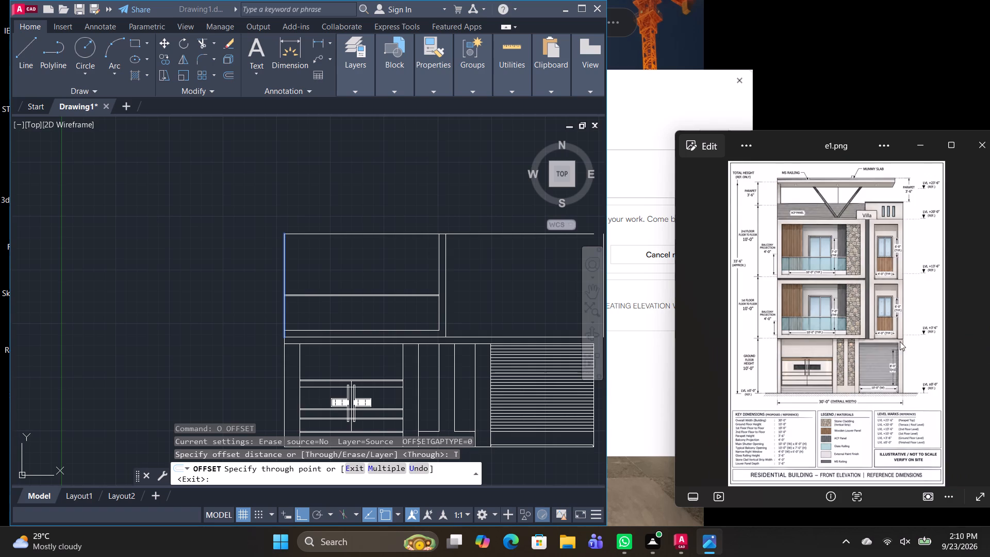
{"action": "scroll", "coordinate": [820, 347], "scroll_direction": "up", "scroll_amount": 12}
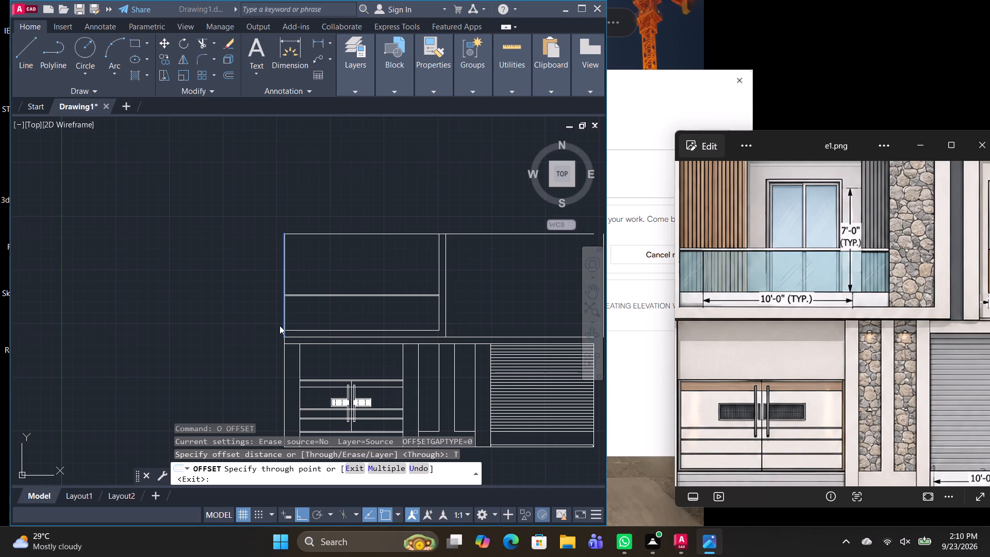
{"action": "middle_click_drag", "start_coordinate": [289, 325], "coordinate": [265, 313]}
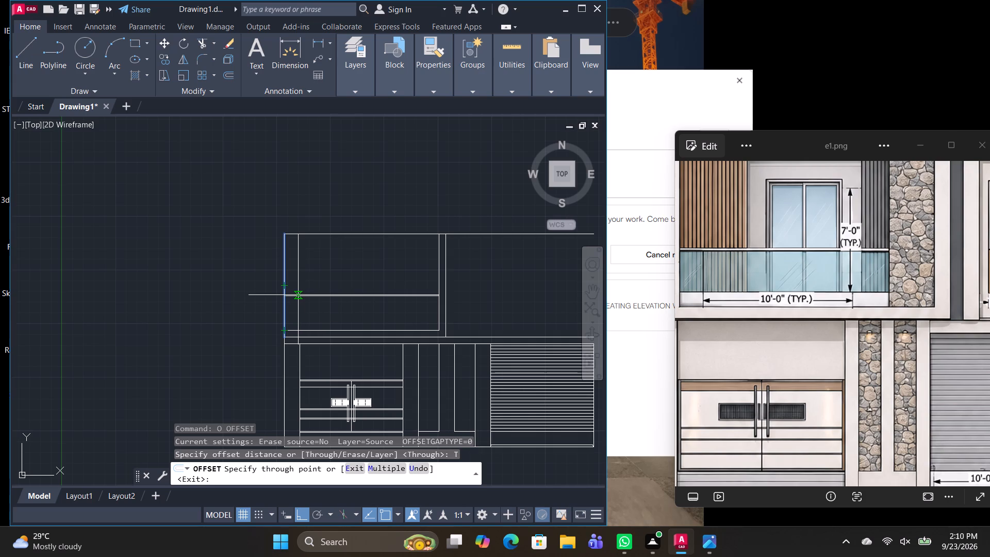
{"action": "middle_click_drag", "start_coordinate": [697, 320], "coordinate": [723, 333]}
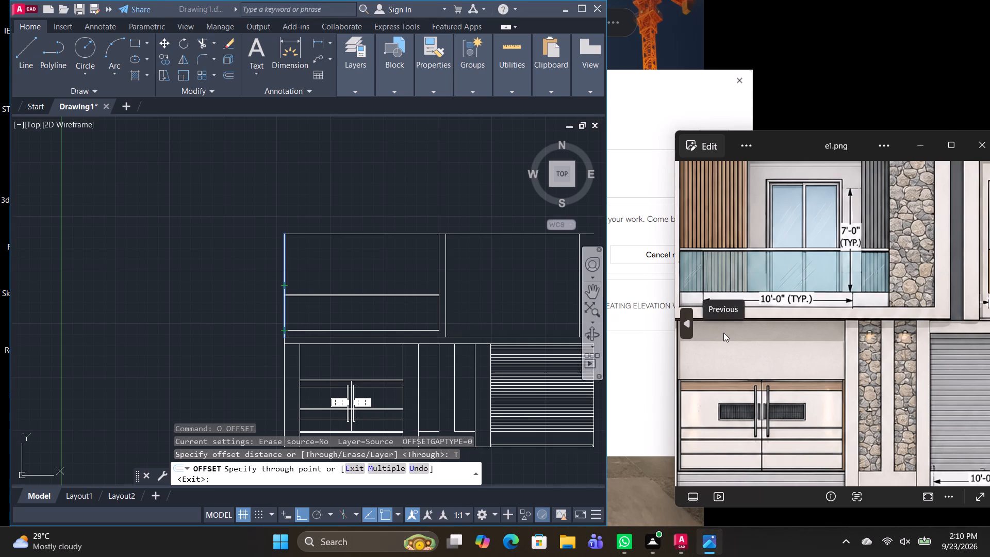
{"action": "left_click_drag", "start_coordinate": [723, 333], "coordinate": [765, 351]}
{"action": "left_click", "coordinate": [980, 325]}
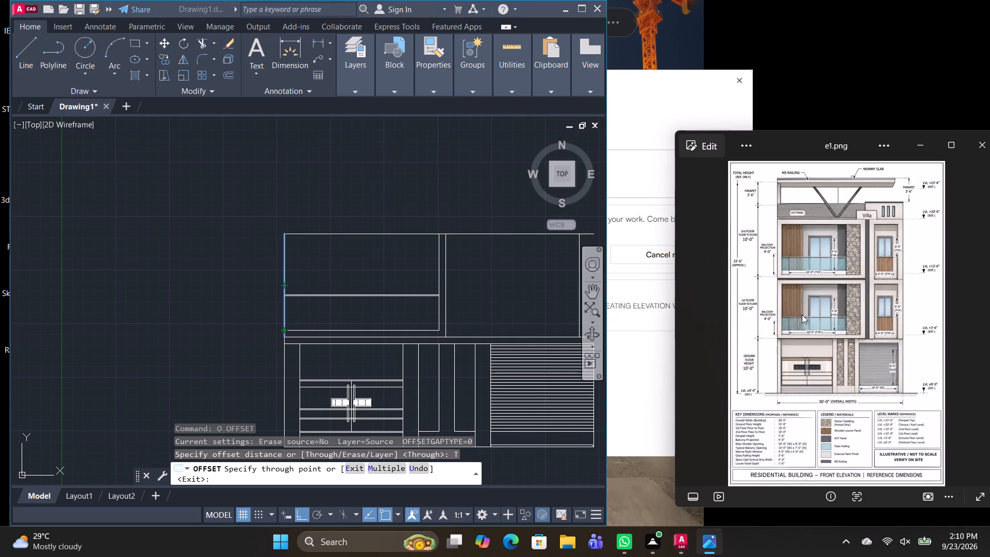
{"action": "scroll", "coordinate": [751, 301], "scroll_direction": "up", "scroll_amount": 8}
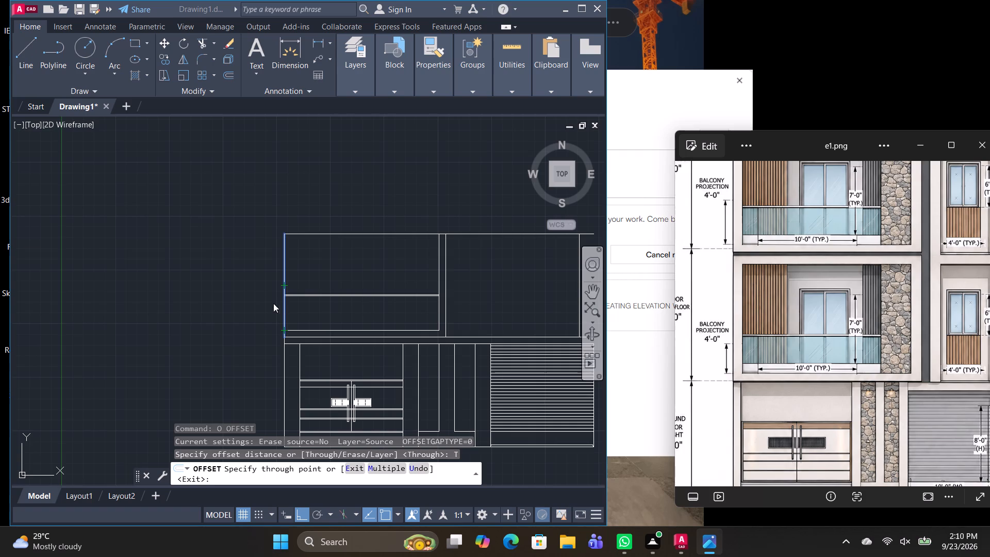
{"action": "type", "text": "O"}
{"action": "key", "text": "space"}
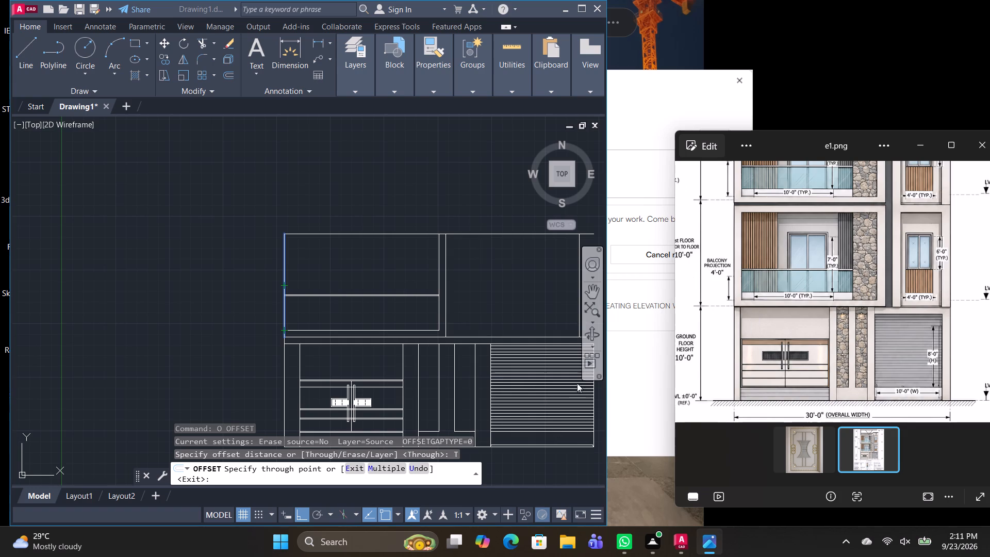
{"action": "key", "text": "Escape"}
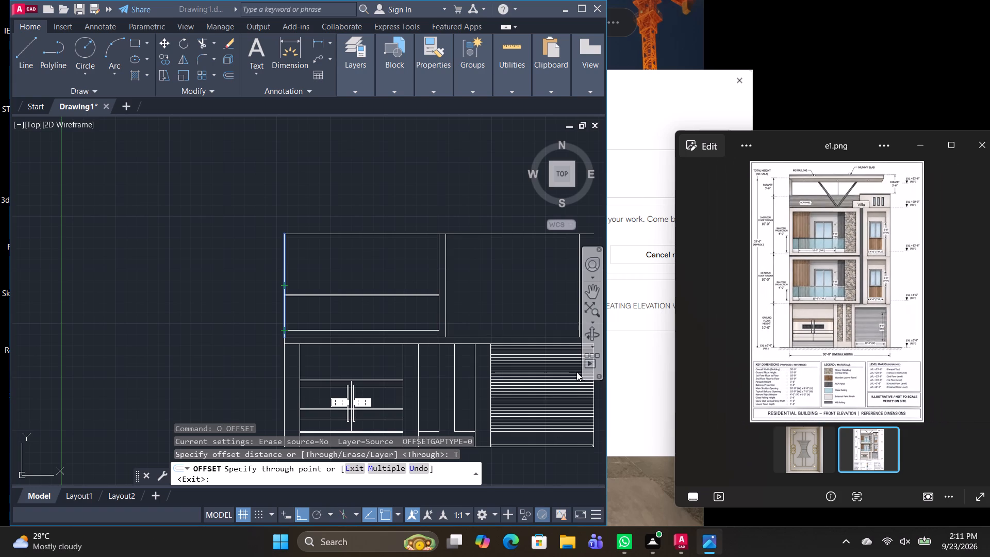
{"action": "double_click", "coordinate": [849, 363]}
{"action": "scroll", "coordinate": [762, 254], "scroll_direction": "up", "scroll_amount": 1}
{"action": "middle_click_drag", "start_coordinate": [762, 254], "coordinate": [827, 369]}
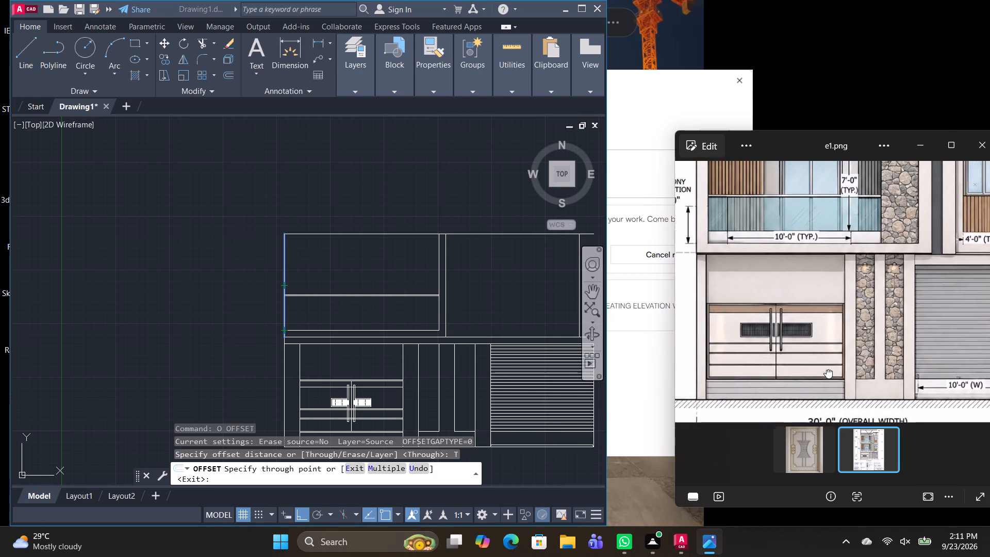
{"action": "middle_click_drag", "start_coordinate": [827, 369], "coordinate": [845, 399]}
{"action": "key", "text": "Escape"}
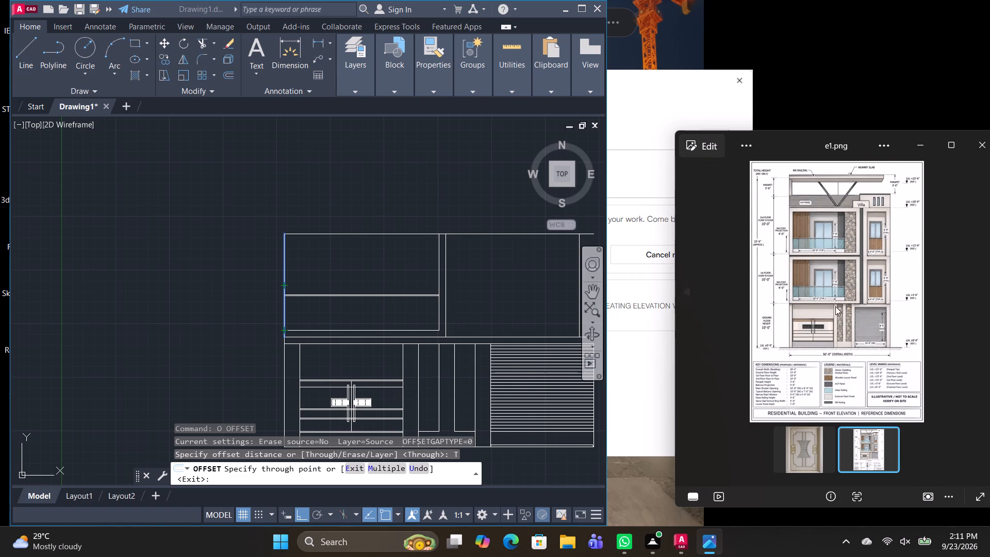
{"action": "scroll", "coordinate": [876, 260], "scroll_direction": "up", "scroll_amount": 17}
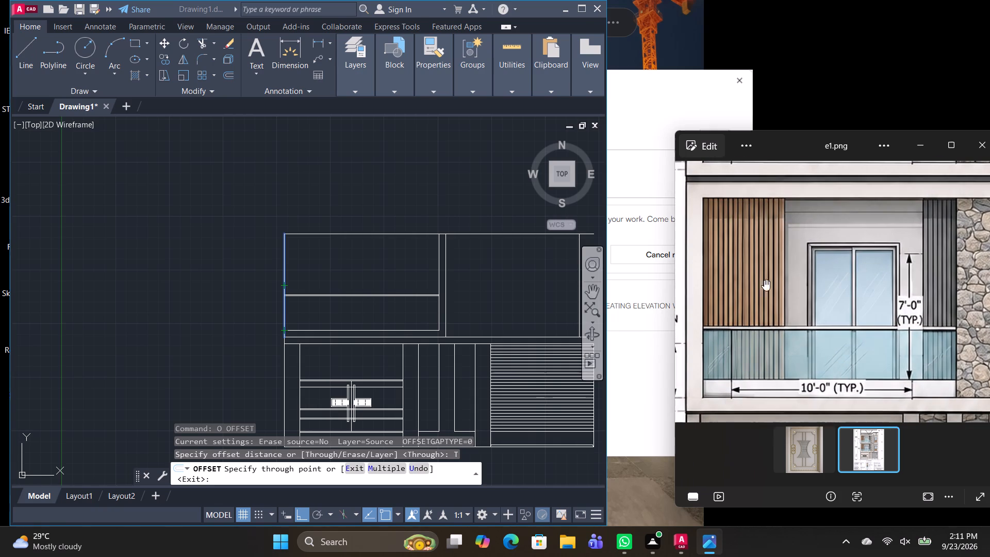
Place the Through offset of the first floor's left edge slightly inside it to form the balcony frame's inner left edge.
{"action": "left_click", "coordinate": [386, 232]}
{"action": "scroll", "coordinate": [276, 288], "scroll_direction": "up", "scroll_amount": 3}
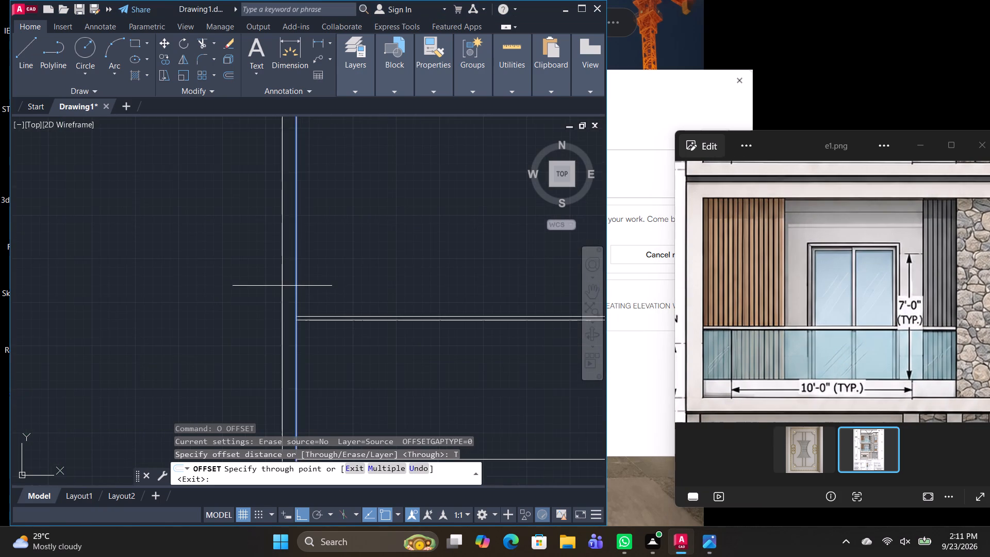
{"action": "scroll", "coordinate": [334, 299], "scroll_direction": "down", "scroll_amount": 3}
{"action": "middle_click_drag", "start_coordinate": [345, 333], "coordinate": [324, 281]}
{"action": "scroll", "coordinate": [306, 287], "scroll_direction": "up", "scroll_amount": 3}
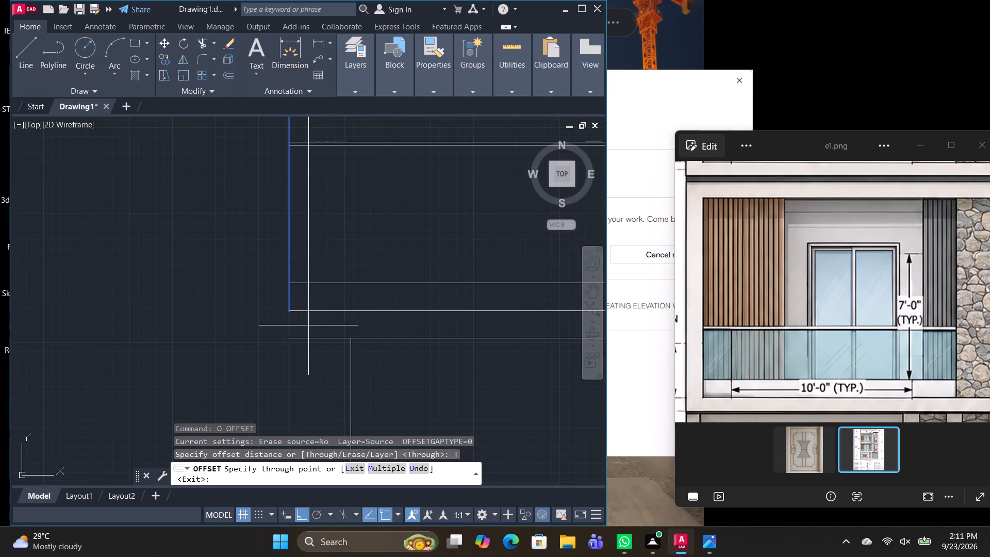
{"action": "left_click", "coordinate": [319, 312]}
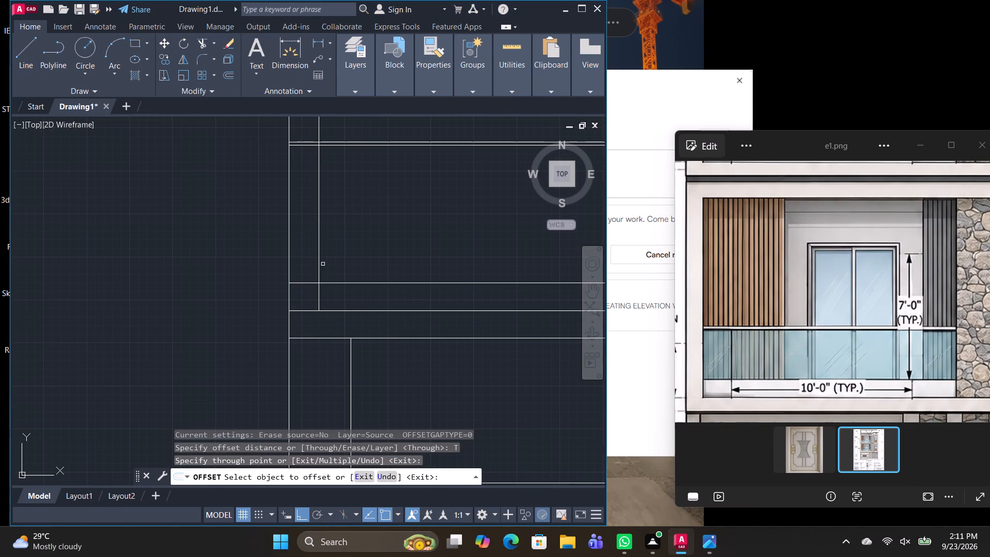
Offset the frame's inner left edge through a point for the wooden panel's edge, and offset that line a short distance further inward.
{"action": "left_click", "coordinate": [317, 263]}
{"action": "scroll", "coordinate": [464, 291], "scroll_direction": "down", "scroll_amount": 3}
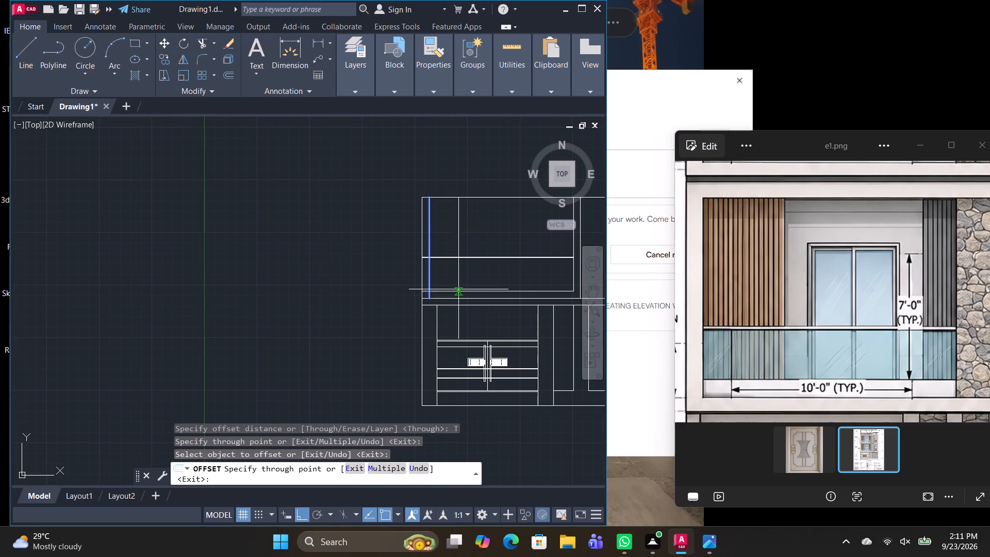
{"action": "left_click", "coordinate": [467, 291]}
{"action": "middle_click_drag", "start_coordinate": [512, 321], "coordinate": [438, 320]}
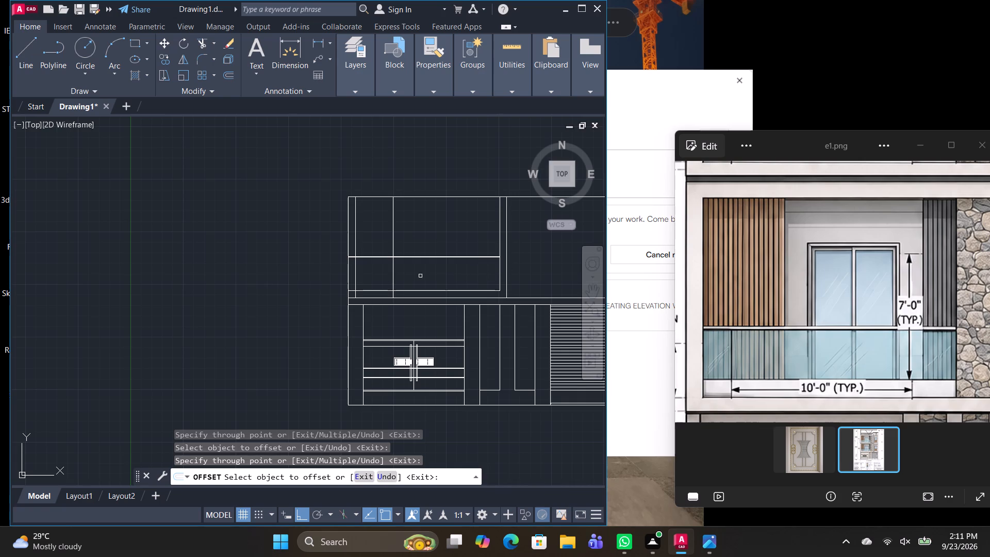
{"action": "left_click", "coordinate": [393, 280]}
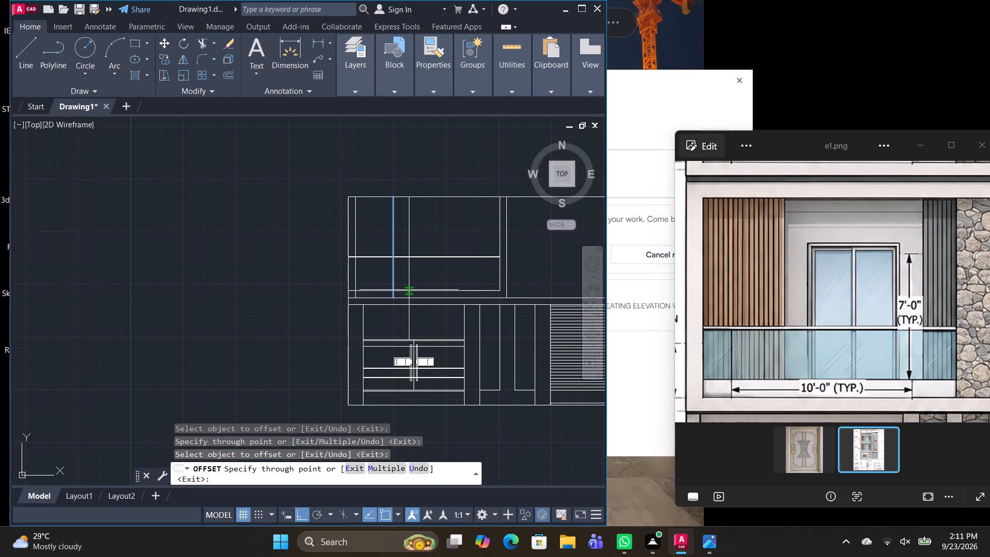
{"action": "left_click", "coordinate": [409, 290]}
Offset the innermost vertical line 3' toward the garage side, and offset the resulting line once more before the balcony's right frame edge.
{"action": "left_click", "coordinate": [409, 290]}
{"action": "type", "text": "3'"}
{"action": "key", "text": "Return"}
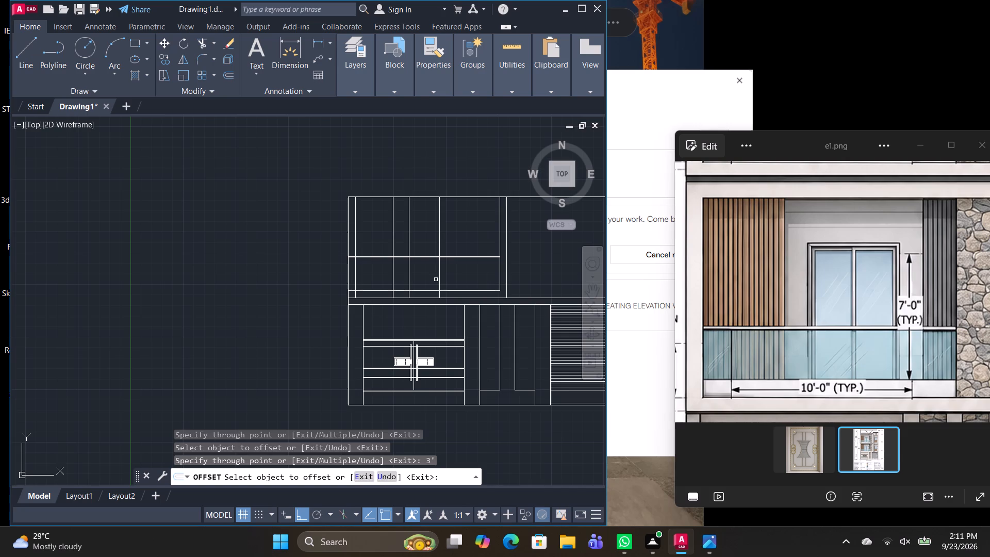
{"action": "left_click", "coordinate": [439, 280]}
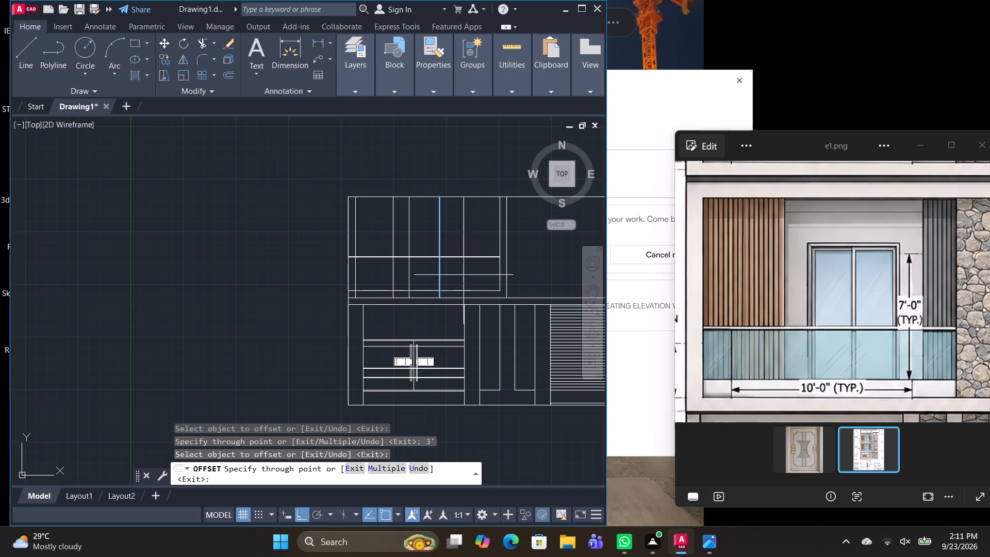
{"action": "left_click", "coordinate": [469, 273]}
{"action": "key", "text": "Escape"}
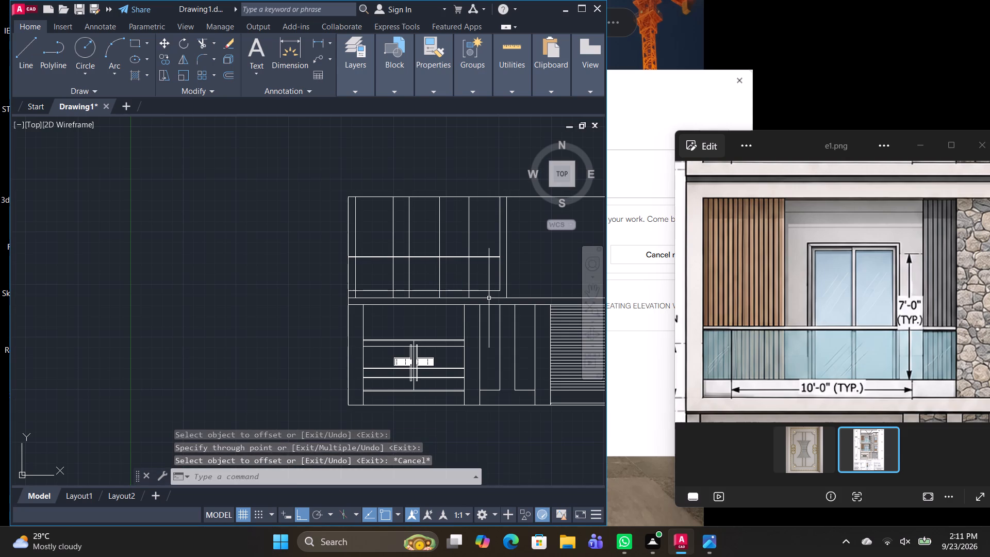
Trim the railing lines, bottom frame line and inner left edge where they overrun at the balcony frame's left side.
{"action": "type", "text": "TR"}
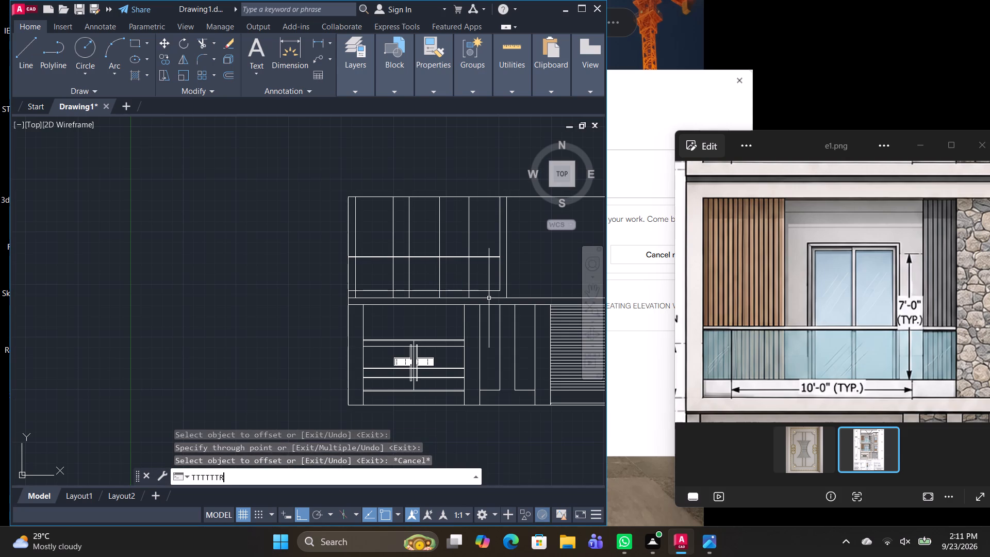
{"action": "key", "text": "Escape"}
{"action": "key", "text": "Escape"}
{"action": "type", "text": "TR"}
{"action": "key", "text": "space"}
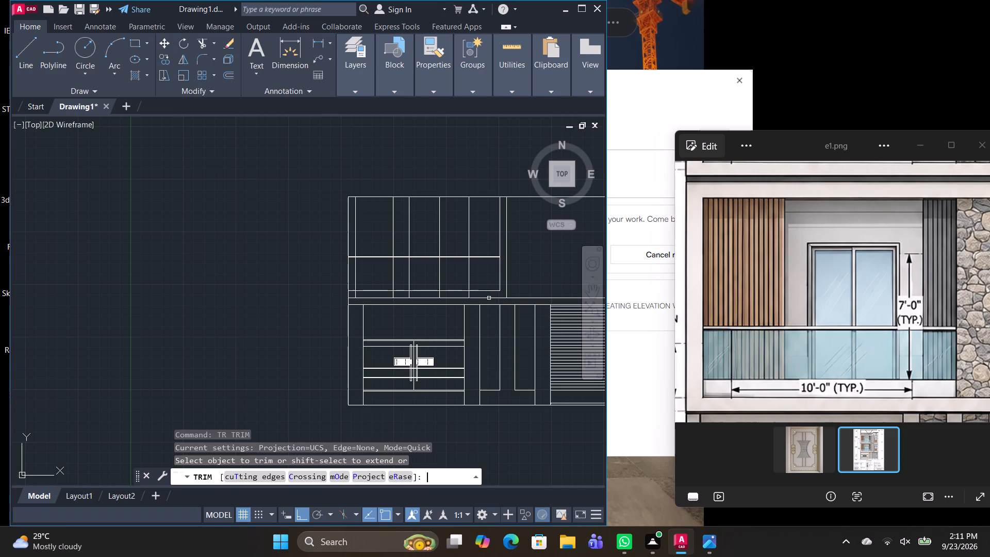
{"action": "scroll", "coordinate": [362, 273], "scroll_direction": "up", "scroll_amount": 1}
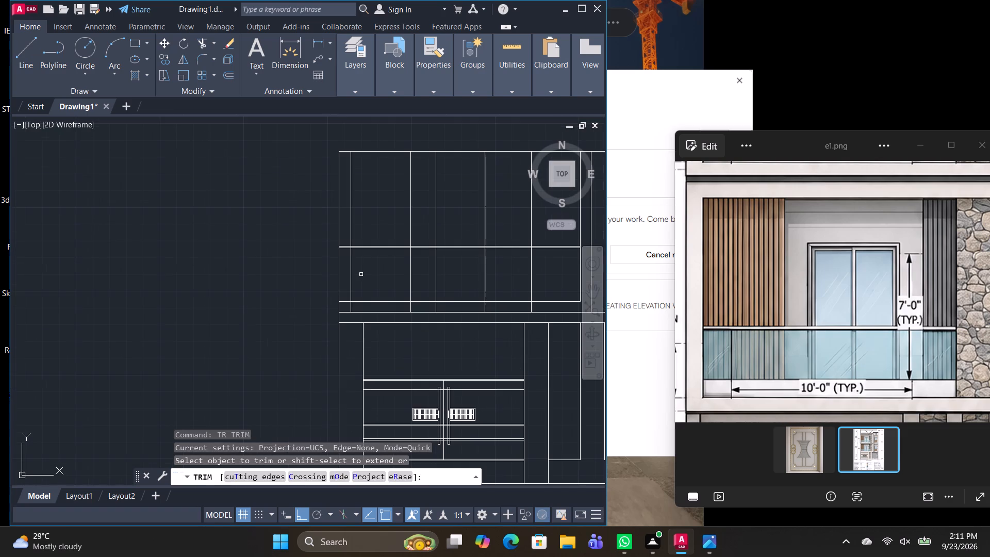
{"action": "left_click_drag", "start_coordinate": [343, 251], "coordinate": [344, 237]}
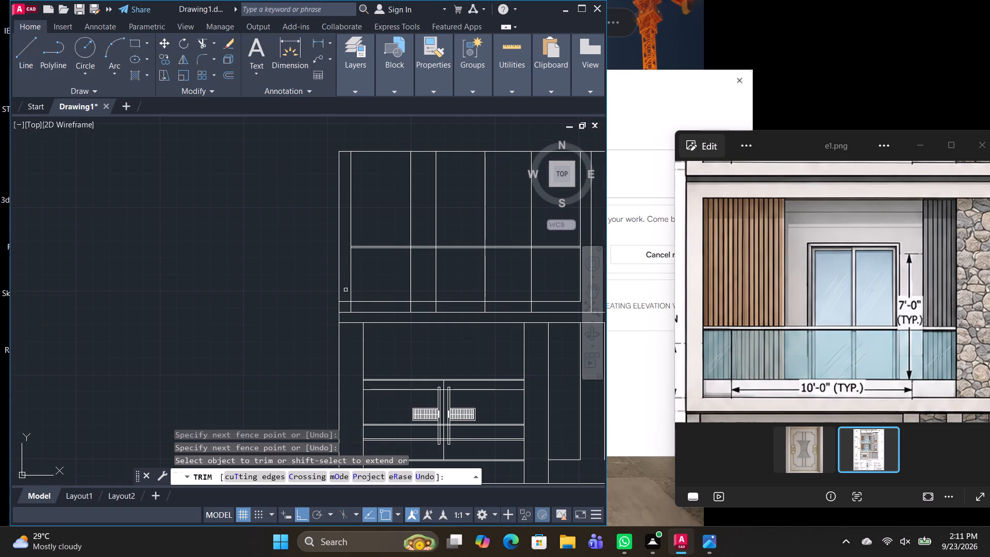
{"action": "left_click", "coordinate": [345, 303]}
{"action": "left_click", "coordinate": [350, 304]}
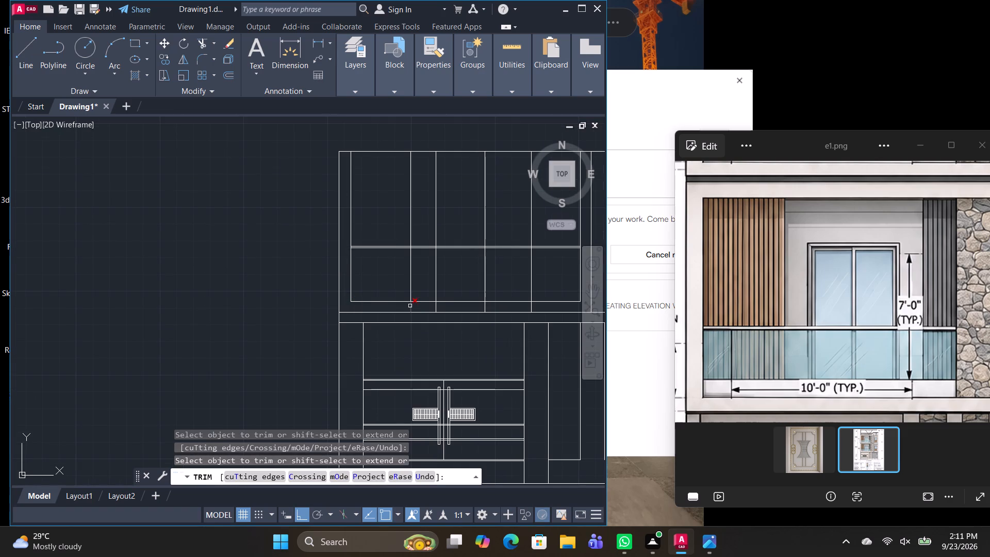
Trim the lower ends of the four vertical divider lines below the balcony frame's inner bottom edge.
{"action": "left_click", "coordinate": [412, 307]}
{"action": "left_click_drag", "start_coordinate": [438, 306], "coordinate": [419, 306]}
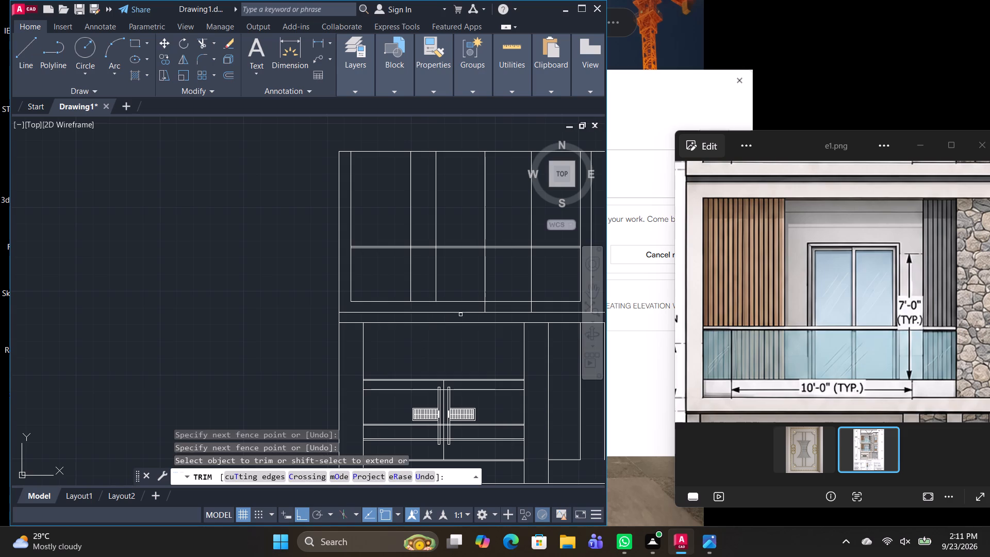
{"action": "left_click_drag", "start_coordinate": [482, 310], "coordinate": [510, 306]}
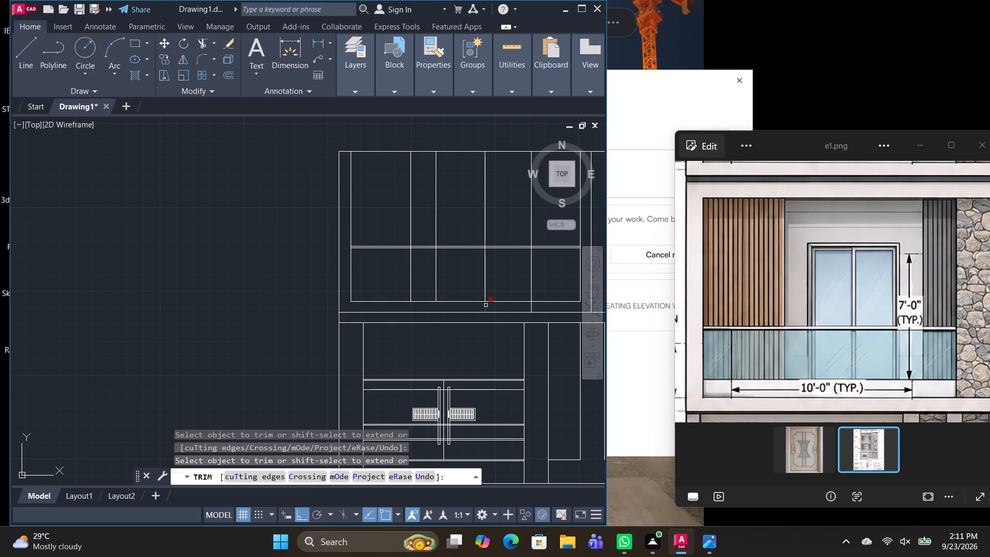
{"action": "left_click", "coordinate": [486, 305]}
{"action": "left_click", "coordinate": [534, 307]}
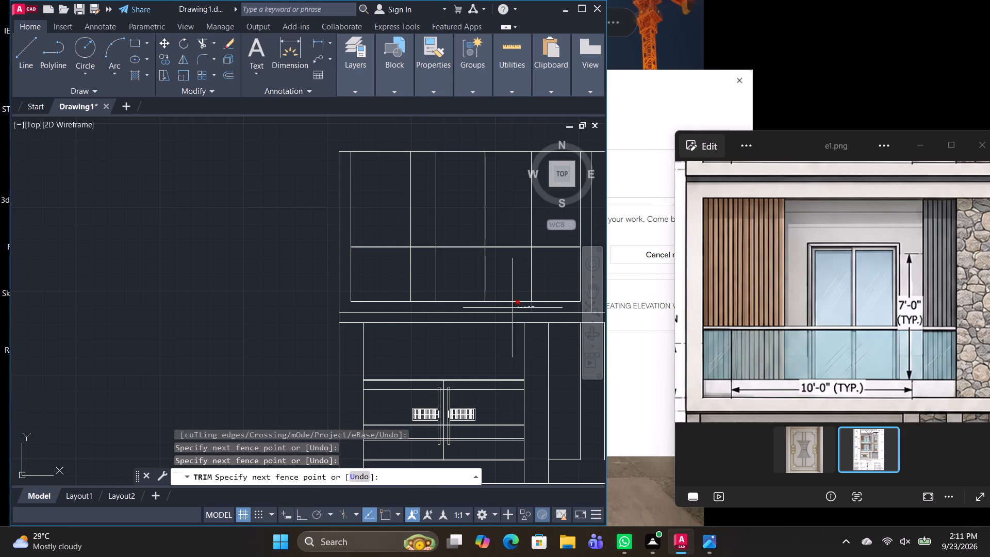
{"action": "left_click", "coordinate": [513, 308]}
{"action": "scroll", "coordinate": [509, 309], "scroll_direction": "down", "scroll_amount": 1}
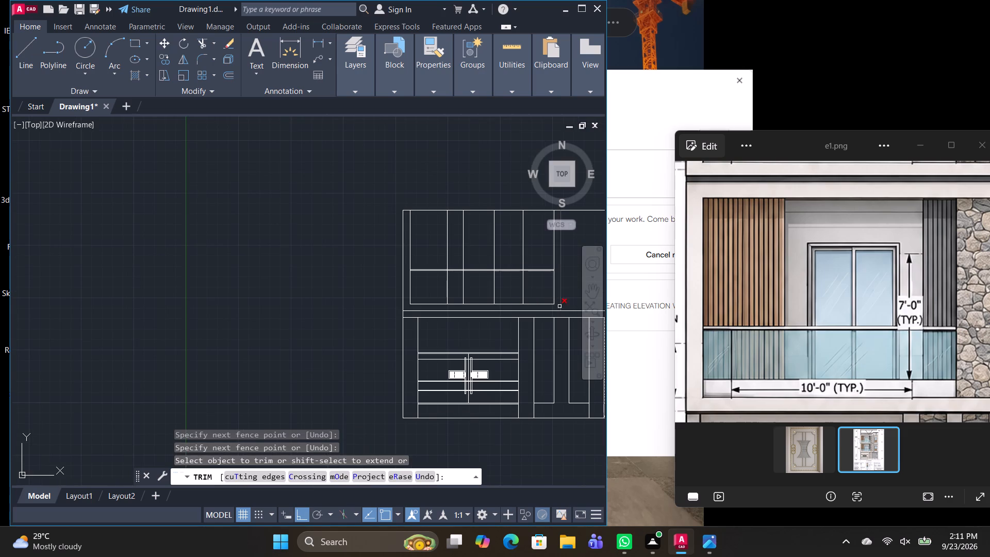
{"action": "middle_click_drag", "start_coordinate": [478, 259], "coordinate": [428, 262]}
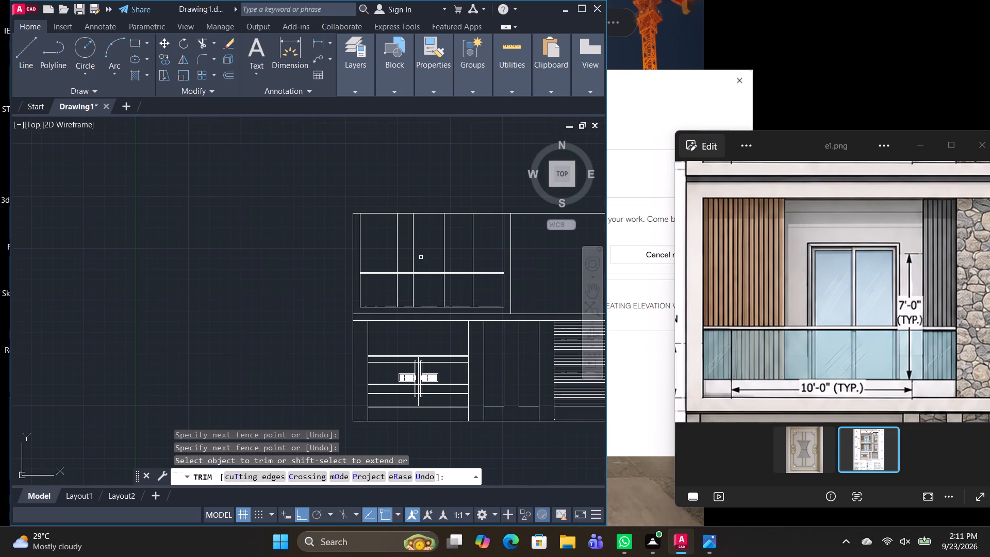
{"action": "scroll", "coordinate": [417, 257], "scroll_direction": "up", "scroll_amount": 1}
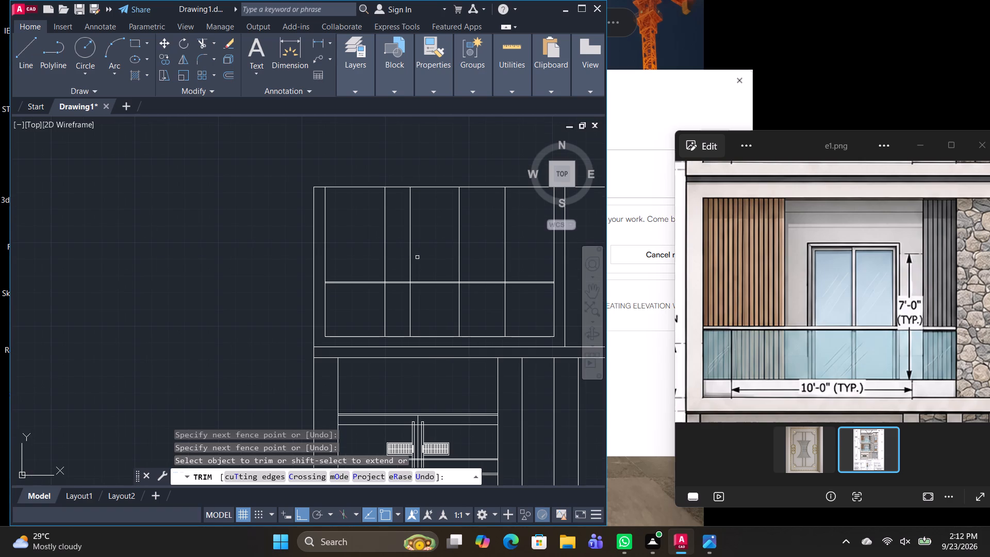
{"action": "key", "text": "Escape"}
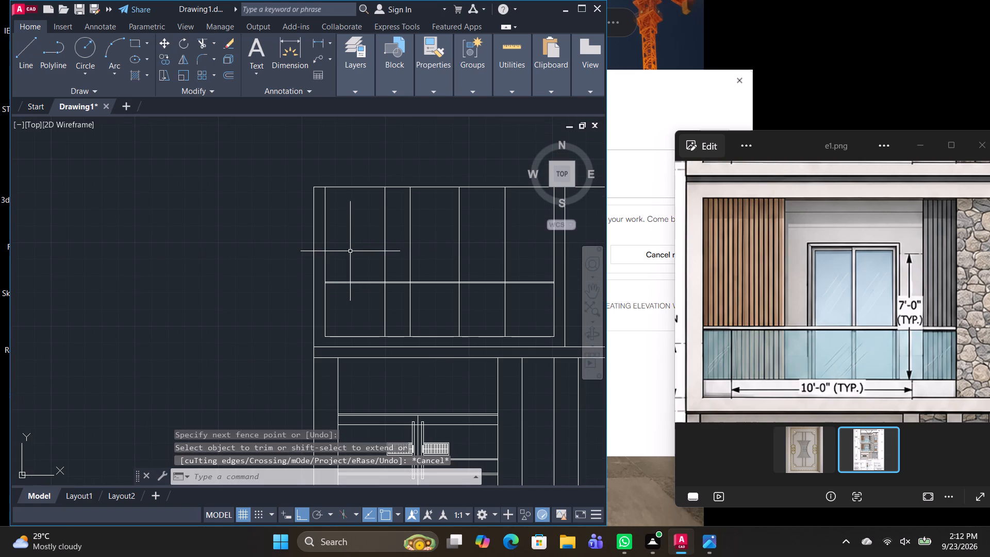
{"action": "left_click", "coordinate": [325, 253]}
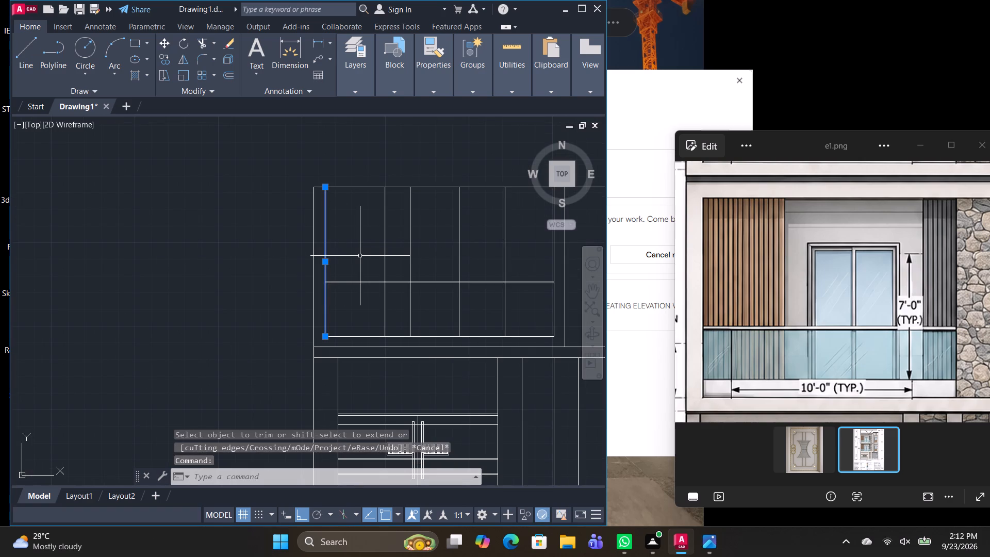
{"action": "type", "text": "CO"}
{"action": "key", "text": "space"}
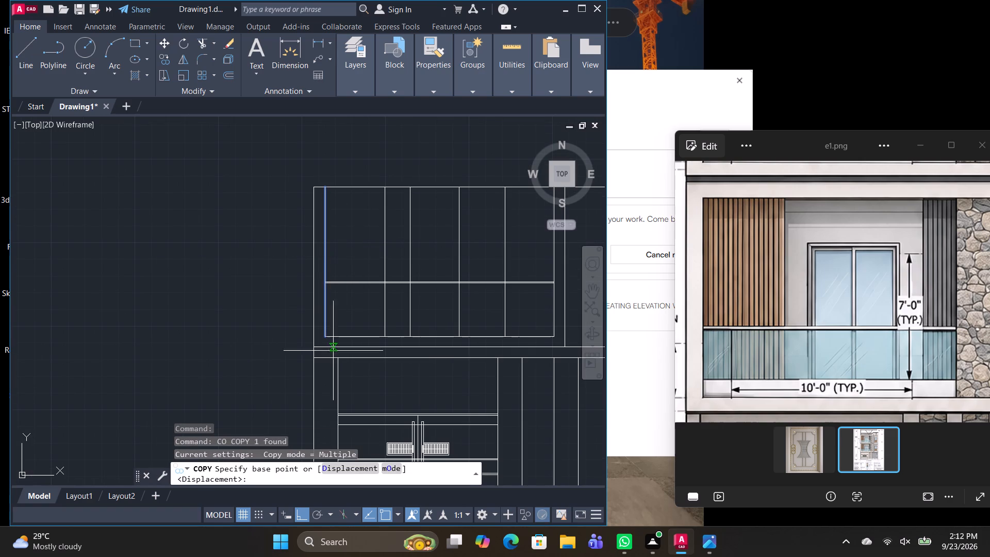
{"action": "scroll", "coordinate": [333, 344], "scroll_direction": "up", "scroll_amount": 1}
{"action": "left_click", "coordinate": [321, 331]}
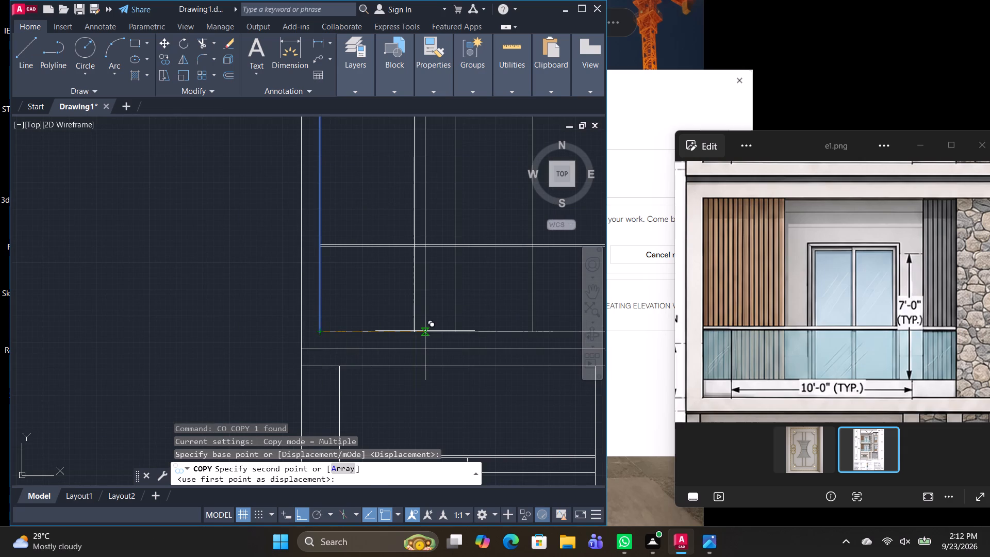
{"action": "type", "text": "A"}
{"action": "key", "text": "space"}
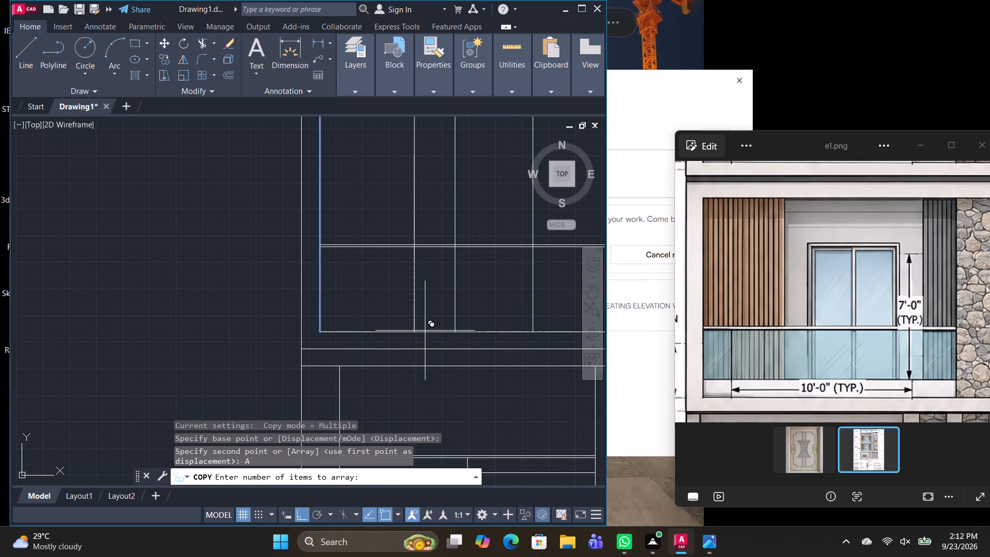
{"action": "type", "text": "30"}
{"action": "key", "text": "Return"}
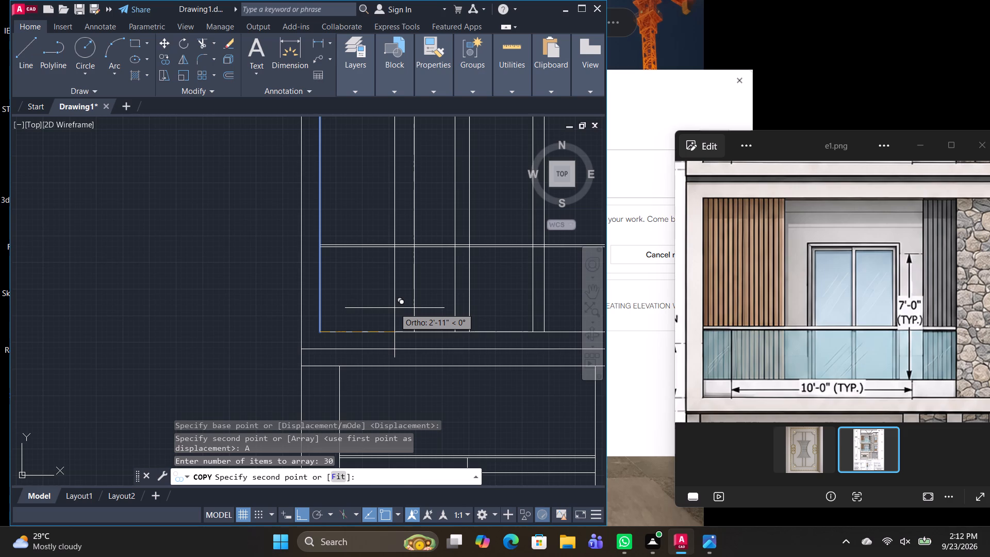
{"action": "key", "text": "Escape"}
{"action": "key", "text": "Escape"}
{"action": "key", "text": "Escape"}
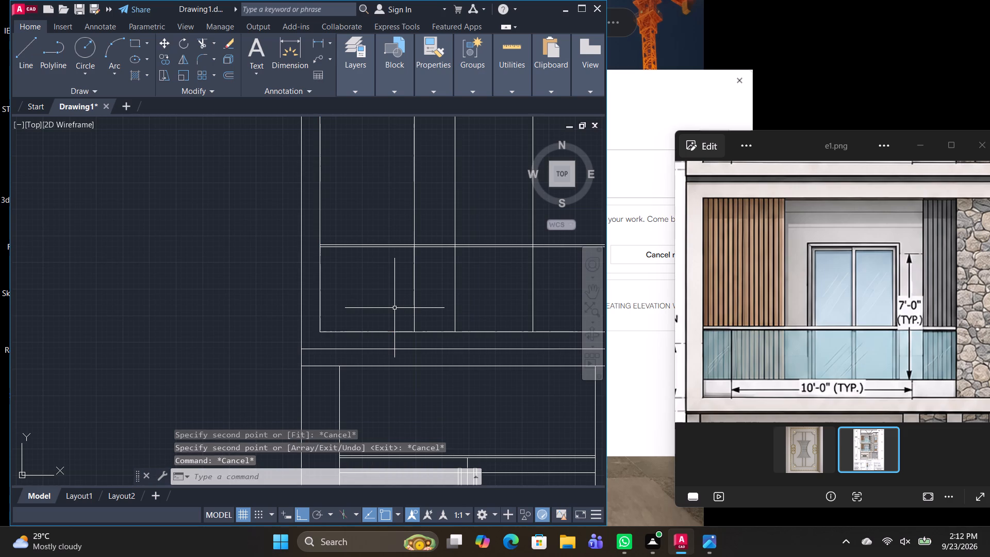
Copy the balcony frame's inner left edge as an array of 20 items, fitted across to the wooden panel's edge line.
{"action": "type", "text": "CO"}
{"action": "key", "text": "space"}
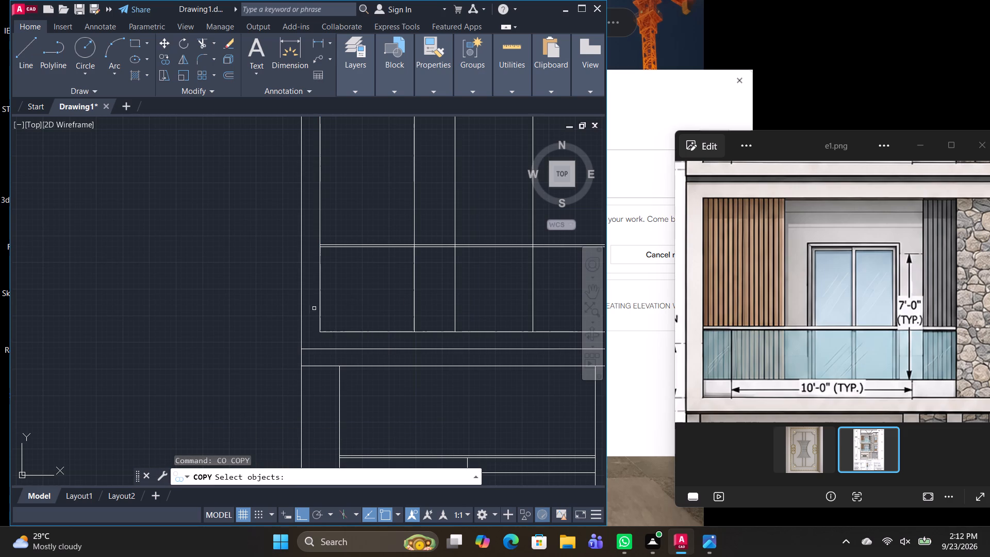
{"action": "left_click", "coordinate": [320, 302]}
{"action": "key", "text": "space"}
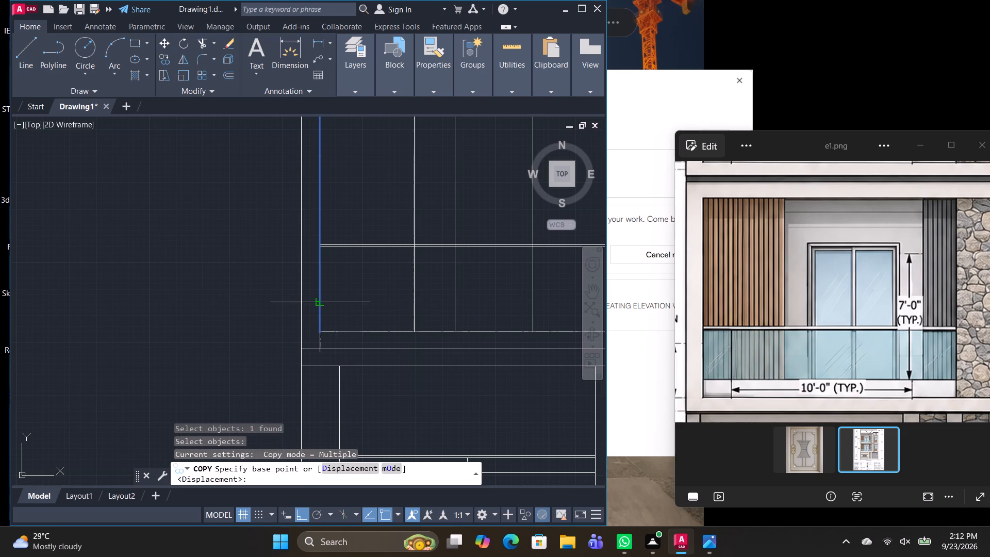
{"action": "key", "text": "a"}
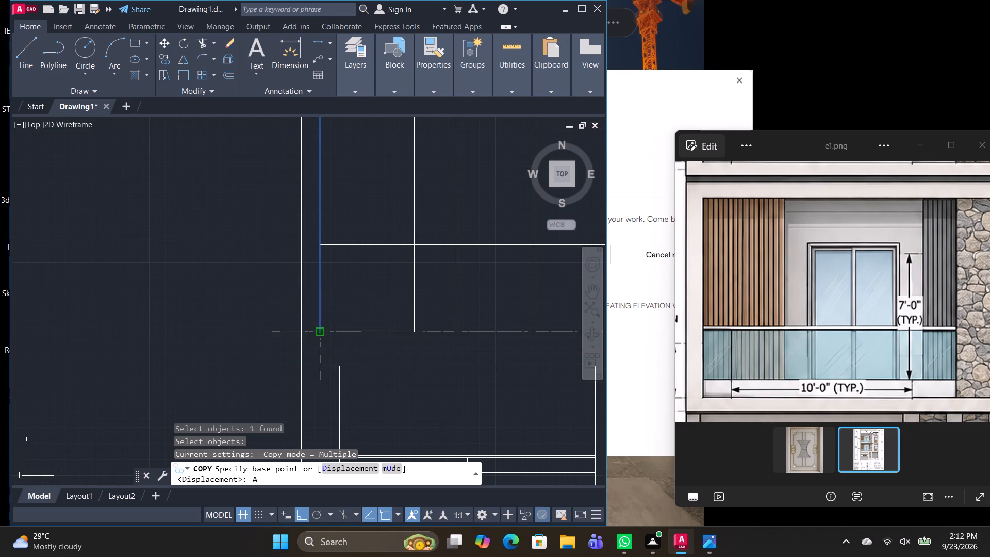
{"action": "left_click", "coordinate": [320, 331]}
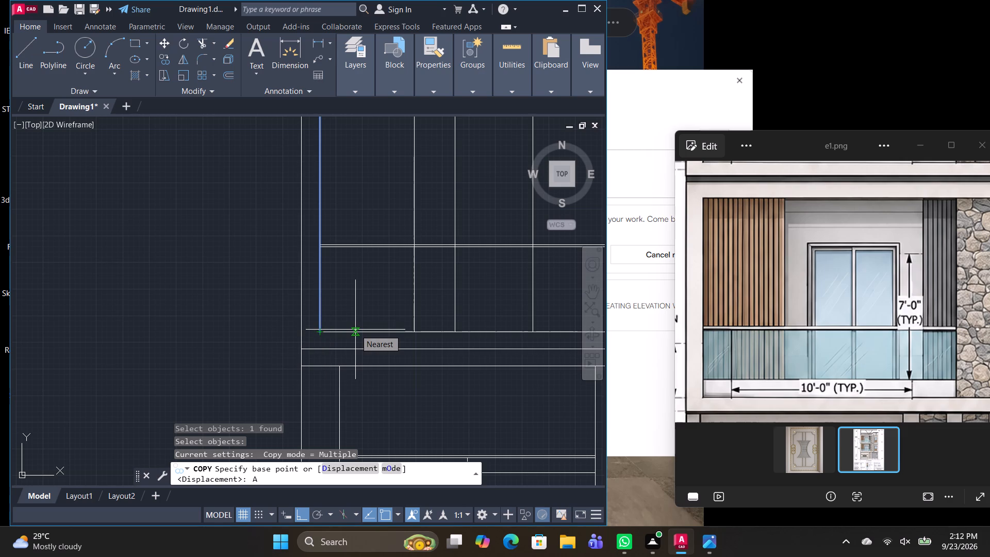
{"action": "key", "text": "BackSpace"}
{"action": "left_click", "coordinate": [322, 333]}
{"action": "type", "text": "A 1"}
{"action": "key", "text": "BackSpace"}
{"action": "type", "text": "20"}
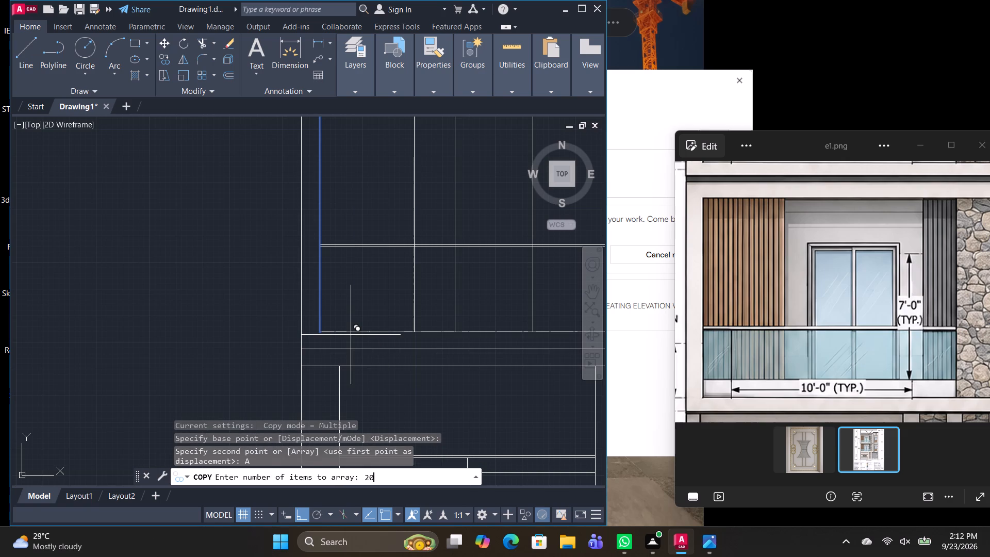
{"action": "key", "text": "Return"}
{"action": "type", "text": "F"}
{"action": "key", "text": "space"}
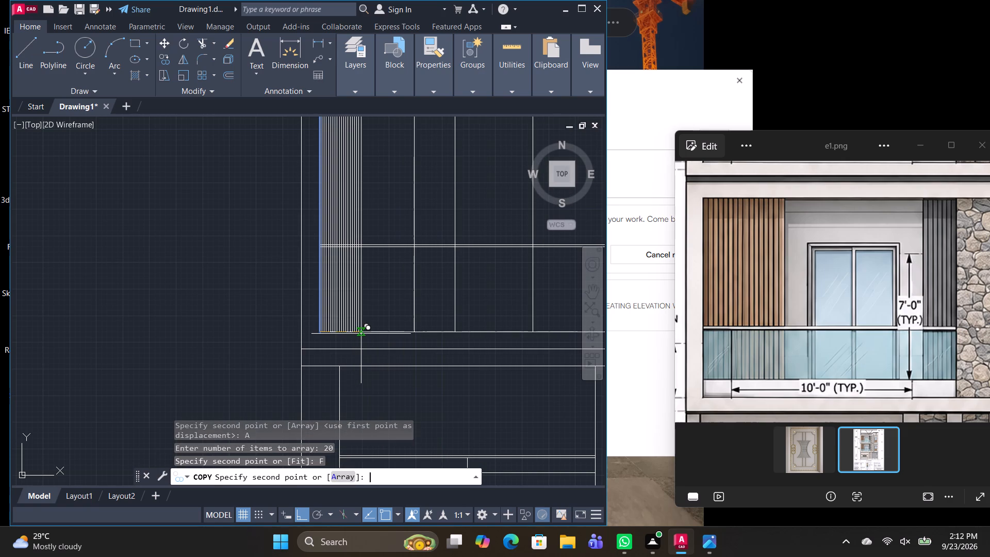
{"action": "left_click", "coordinate": [412, 334]}
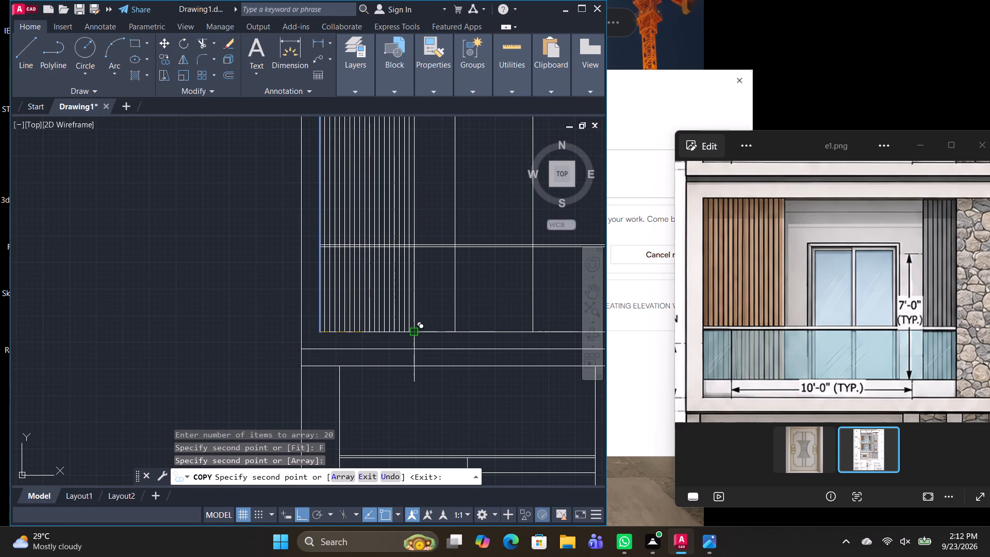
{"action": "key", "text": "Escape"}
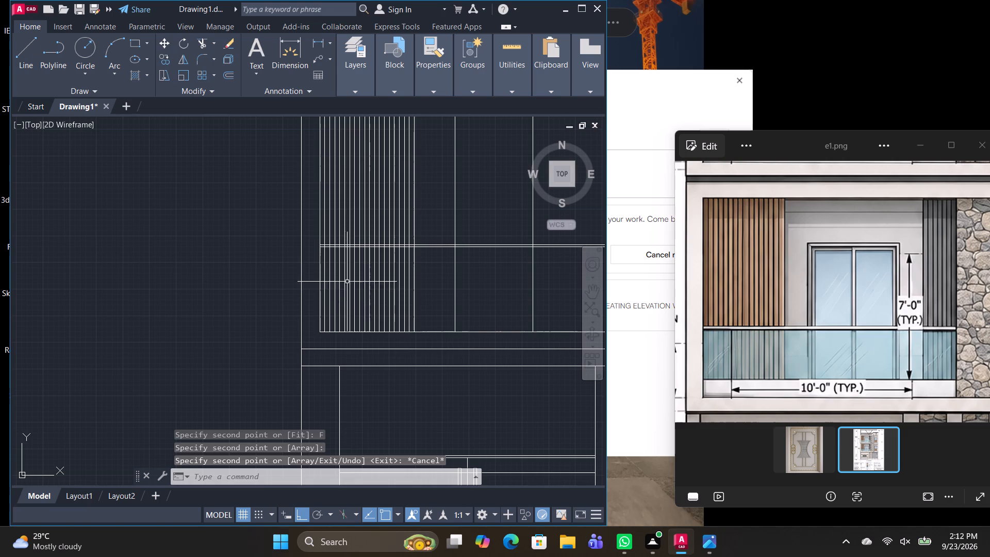
Trim the first group of slat lines where they cross between the two railing lines, starting from the balcony frame's side.
{"action": "scroll", "coordinate": [331, 253], "scroll_direction": "up", "scroll_amount": 4}
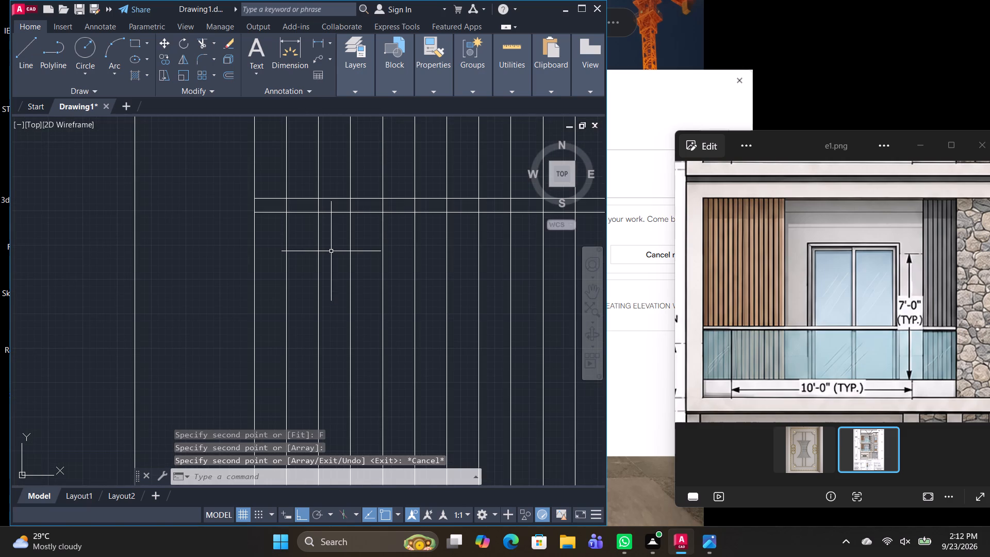
{"action": "scroll", "coordinate": [331, 251], "scroll_direction": "down", "scroll_amount": 3}
{"action": "type", "text": "TR"}
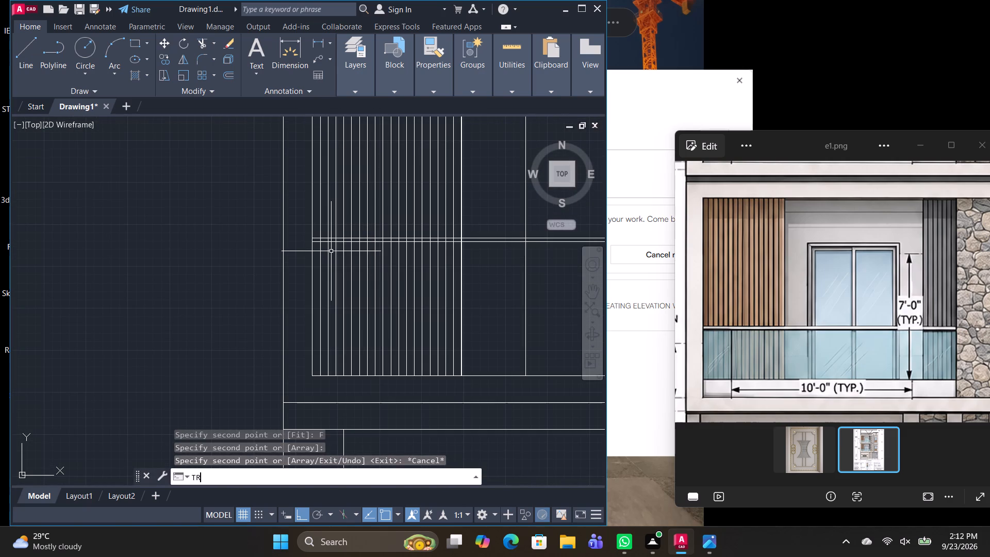
{"action": "key", "text": "space"}
{"action": "scroll", "coordinate": [333, 230], "scroll_direction": "up", "scroll_amount": 3}
{"action": "scroll", "coordinate": [297, 260], "scroll_direction": "up", "scroll_amount": 2}
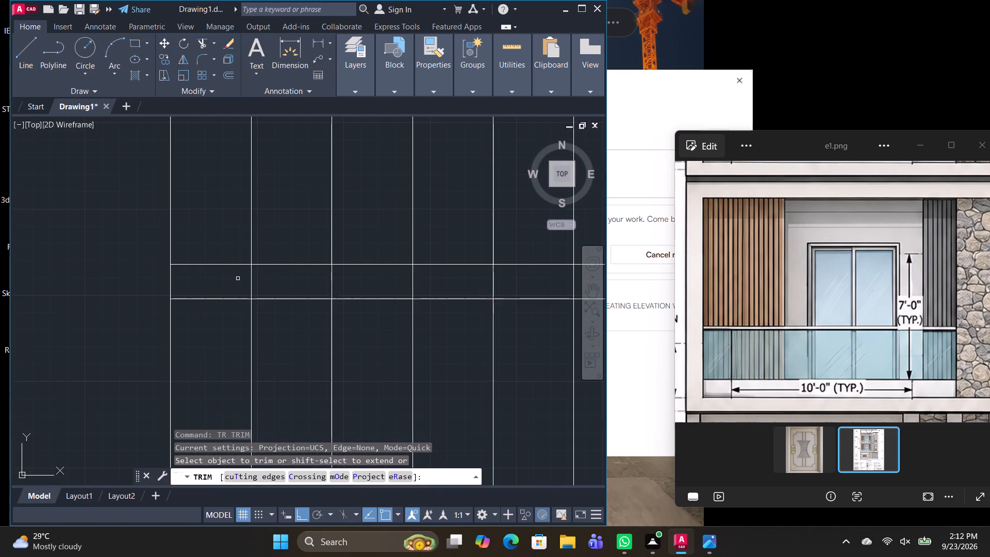
{"action": "left_click_drag", "start_coordinate": [213, 286], "coordinate": [395, 288]}
{"action": "scroll", "coordinate": [405, 288], "scroll_direction": "down", "scroll_amount": 3}
{"action": "middle_click_drag", "start_coordinate": [436, 283], "coordinate": [297, 287]}
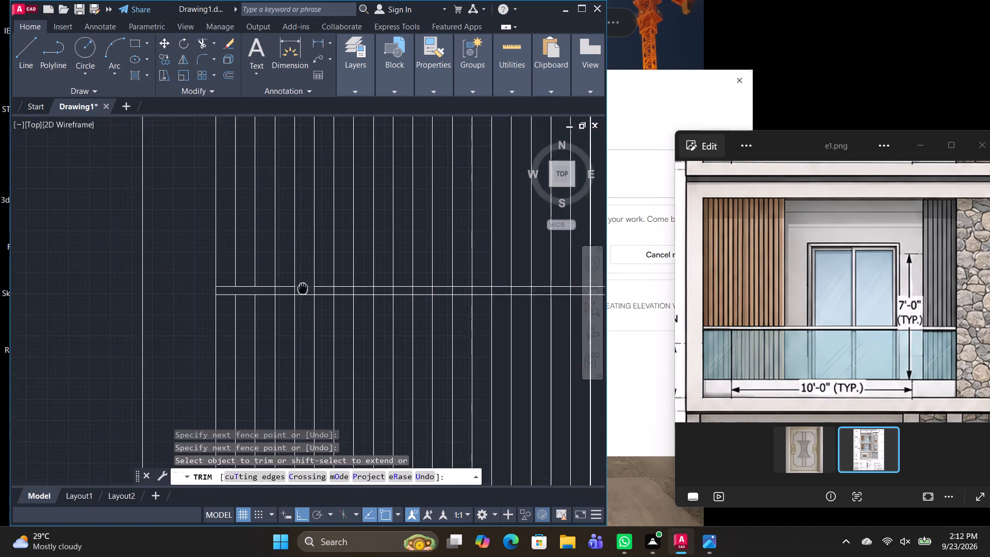
{"action": "middle_click_drag", "start_coordinate": [297, 287], "coordinate": [259, 287]}
{"action": "scroll", "coordinate": [257, 288], "scroll_direction": "up", "scroll_amount": 3}
{"action": "left_click_drag", "start_coordinate": [166, 303], "coordinate": [388, 299]}
{"action": "left_click_drag", "start_coordinate": [78, 299], "coordinate": [158, 299]}
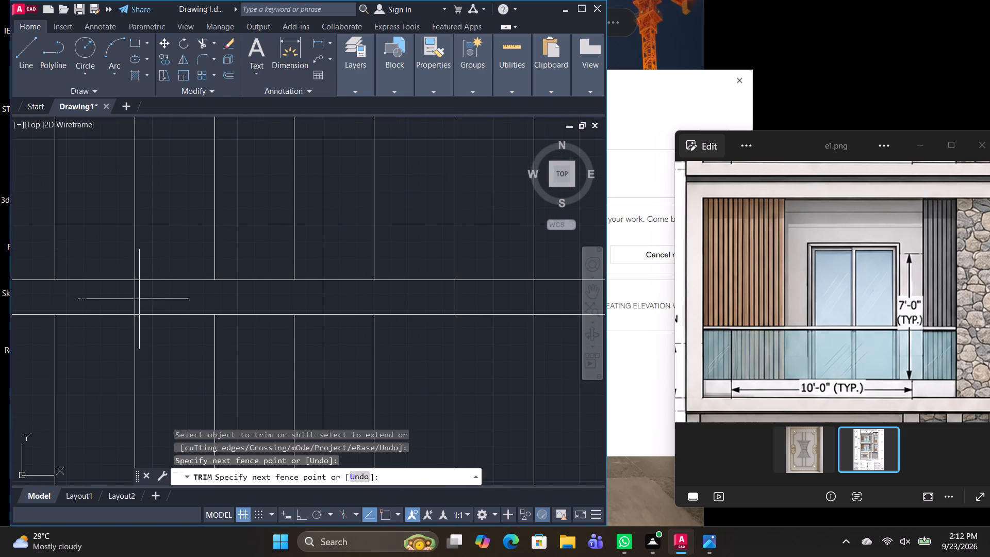
{"action": "left_click_drag", "start_coordinate": [158, 299], "coordinate": [554, 302]}
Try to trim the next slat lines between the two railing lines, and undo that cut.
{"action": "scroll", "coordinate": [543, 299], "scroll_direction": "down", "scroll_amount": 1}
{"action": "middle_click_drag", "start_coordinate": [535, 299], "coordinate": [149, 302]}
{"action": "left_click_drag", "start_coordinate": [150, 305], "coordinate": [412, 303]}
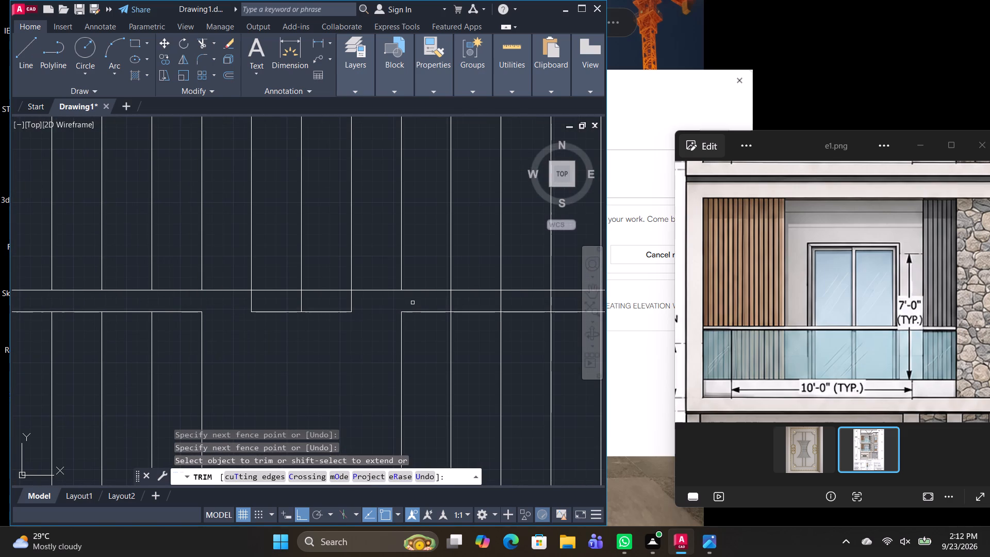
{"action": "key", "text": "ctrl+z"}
Trim the remaining slat lines between the two railing lines, through to the wooden panel's far edge.
{"action": "scroll", "coordinate": [282, 310], "scroll_direction": "down", "scroll_amount": 2}
{"action": "middle_click_drag", "start_coordinate": [452, 311], "coordinate": [246, 310]}
{"action": "scroll", "coordinate": [237, 314], "scroll_direction": "up", "scroll_amount": 1}
{"action": "left_click_drag", "start_coordinate": [207, 299], "coordinate": [196, 300]}
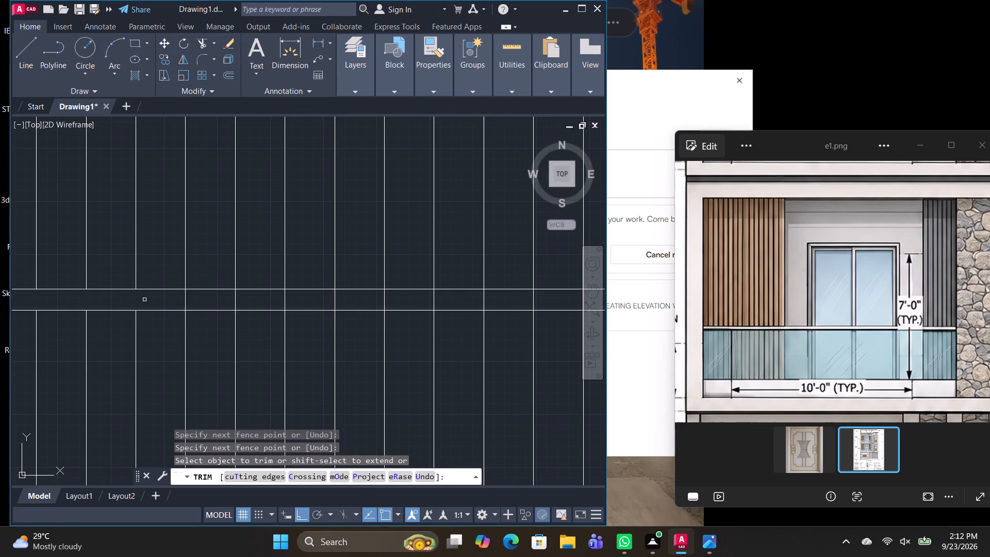
{"action": "left_click_drag", "start_coordinate": [144, 300], "coordinate": [553, 300]}
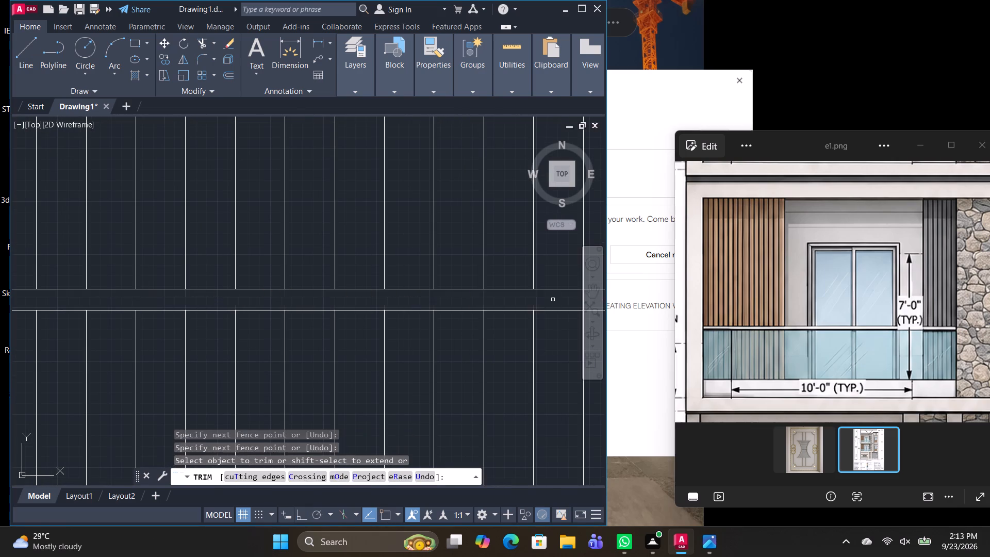
{"action": "scroll", "coordinate": [553, 300], "scroll_direction": "down", "scroll_amount": 2}
{"action": "middle_click_drag", "start_coordinate": [553, 300], "coordinate": [170, 311]}
{"action": "scroll", "coordinate": [171, 311], "scroll_direction": "up", "scroll_amount": 2}
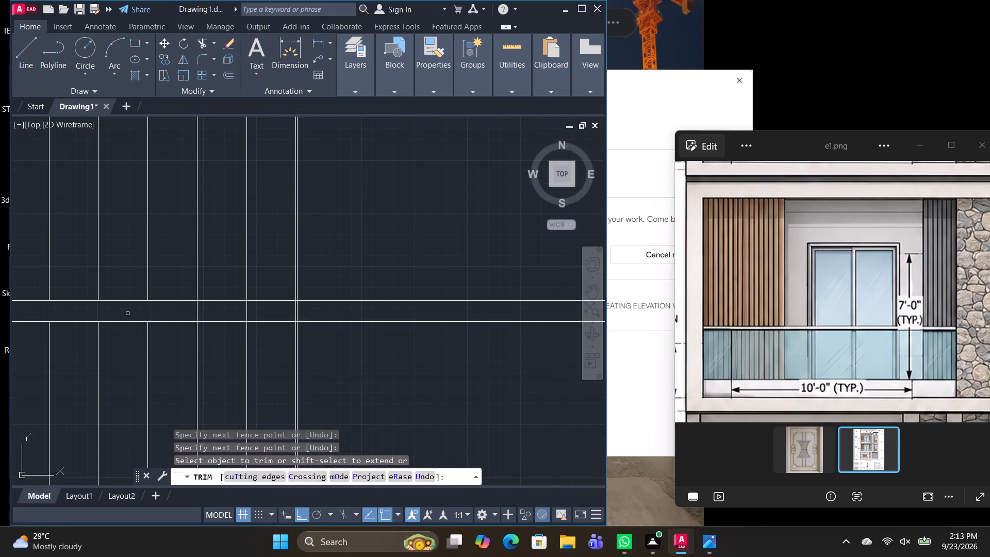
{"action": "left_click_drag", "start_coordinate": [121, 313], "coordinate": [272, 308]}
{"action": "scroll", "coordinate": [336, 318], "scroll_direction": "down", "scroll_amount": 2}
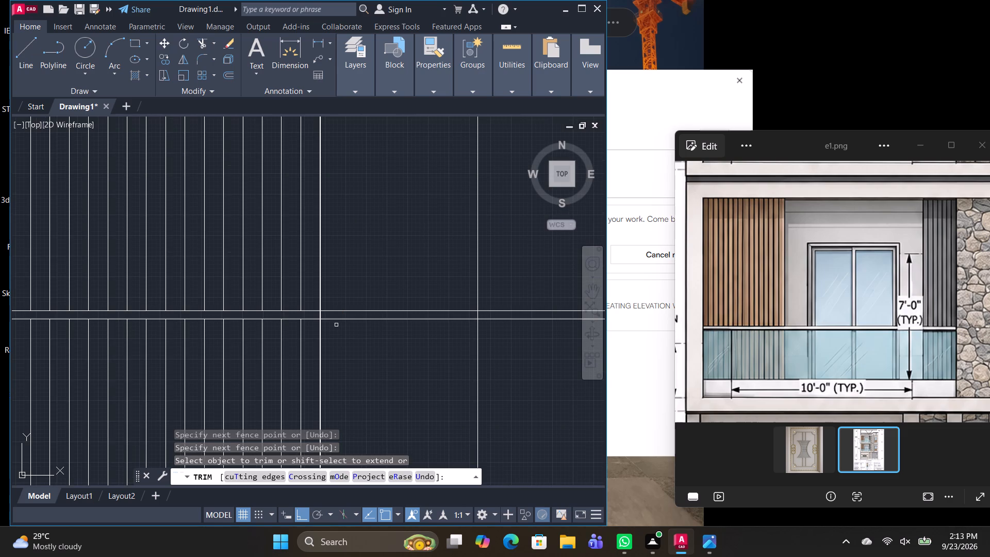
{"action": "scroll", "coordinate": [329, 317], "scroll_direction": "up", "scroll_amount": 2}
{"action": "left_click_drag", "start_coordinate": [329, 317], "coordinate": [209, 313]}
{"action": "scroll", "coordinate": [335, 323], "scroll_direction": "down", "scroll_amount": 3}
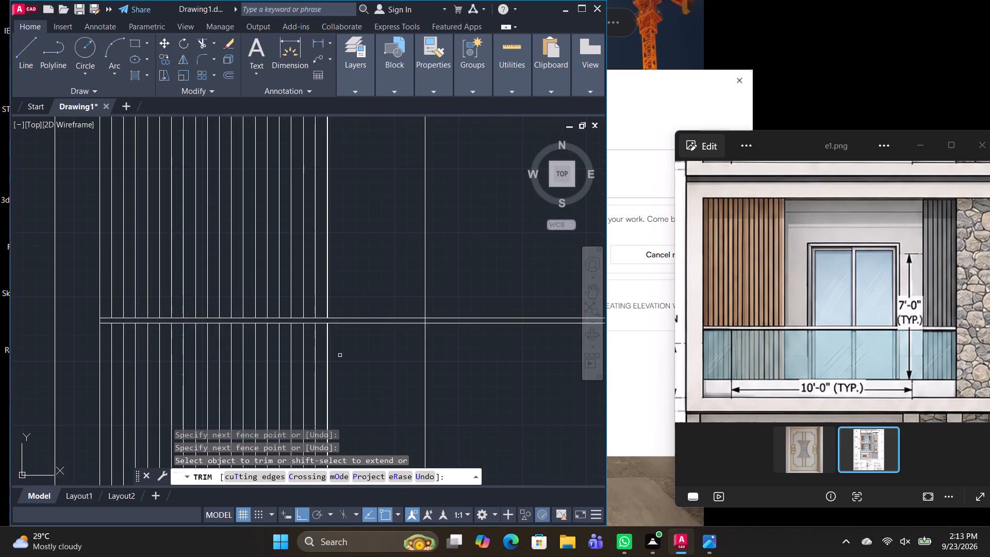
{"action": "scroll", "coordinate": [352, 379], "scroll_direction": "down", "scroll_amount": 2}
{"action": "middle_click_drag", "start_coordinate": [371, 389], "coordinate": [295, 313]}
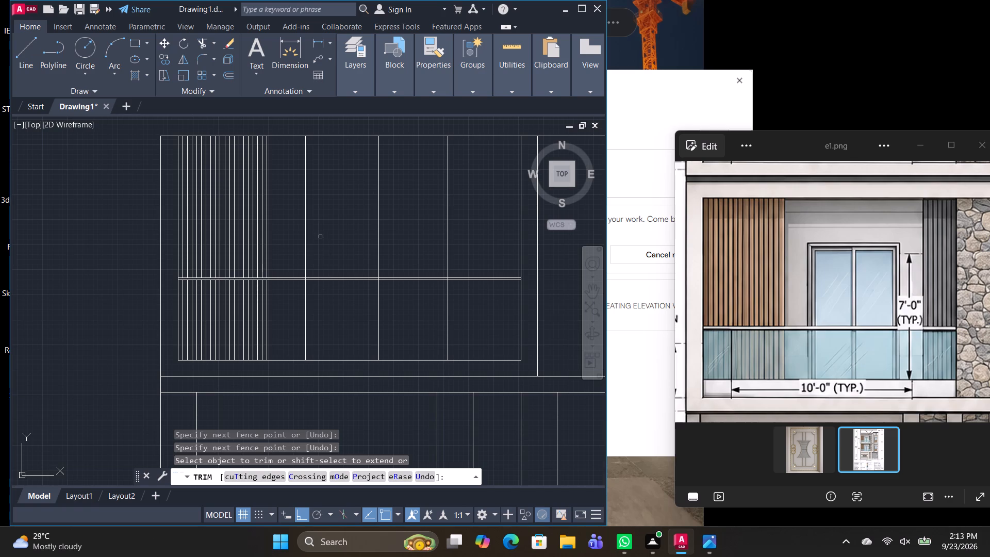
{"action": "key", "text": "space"}
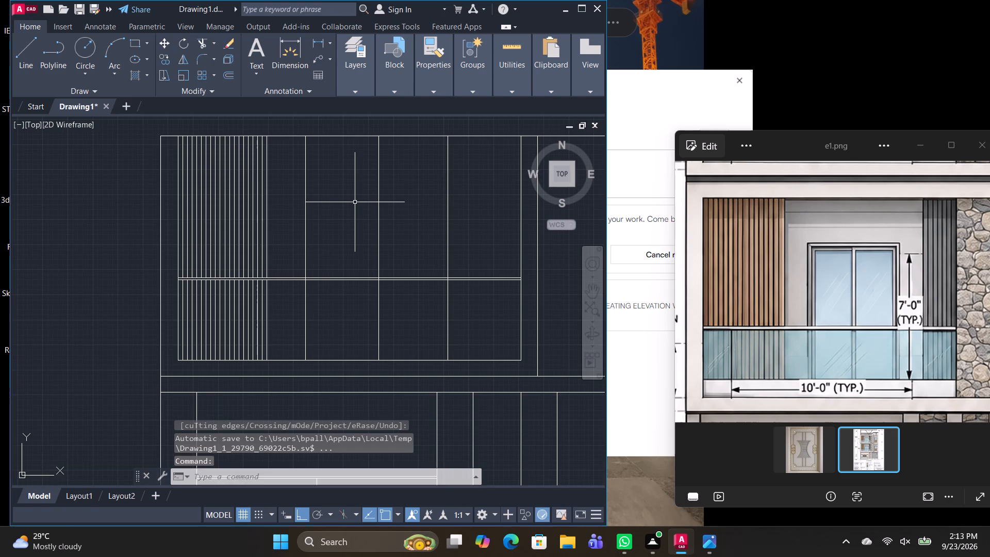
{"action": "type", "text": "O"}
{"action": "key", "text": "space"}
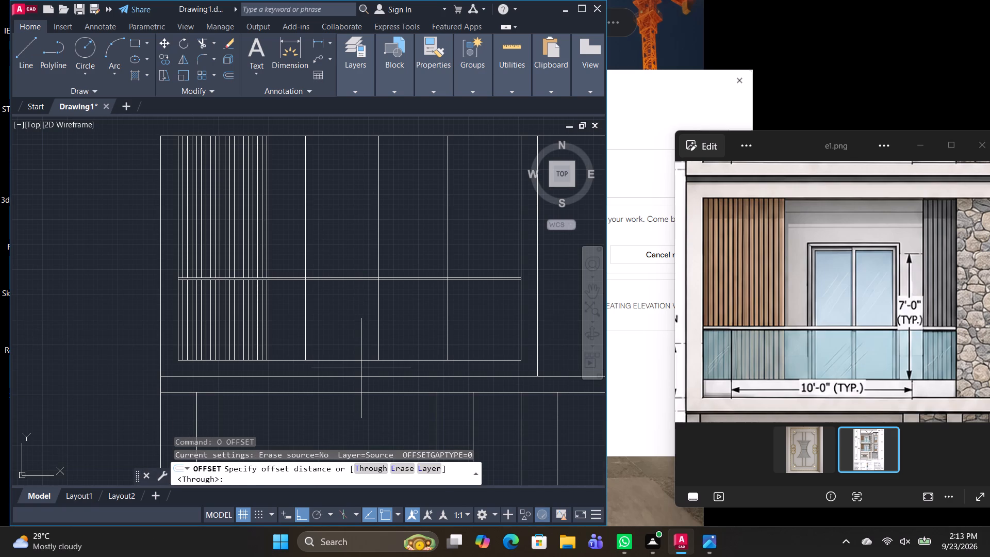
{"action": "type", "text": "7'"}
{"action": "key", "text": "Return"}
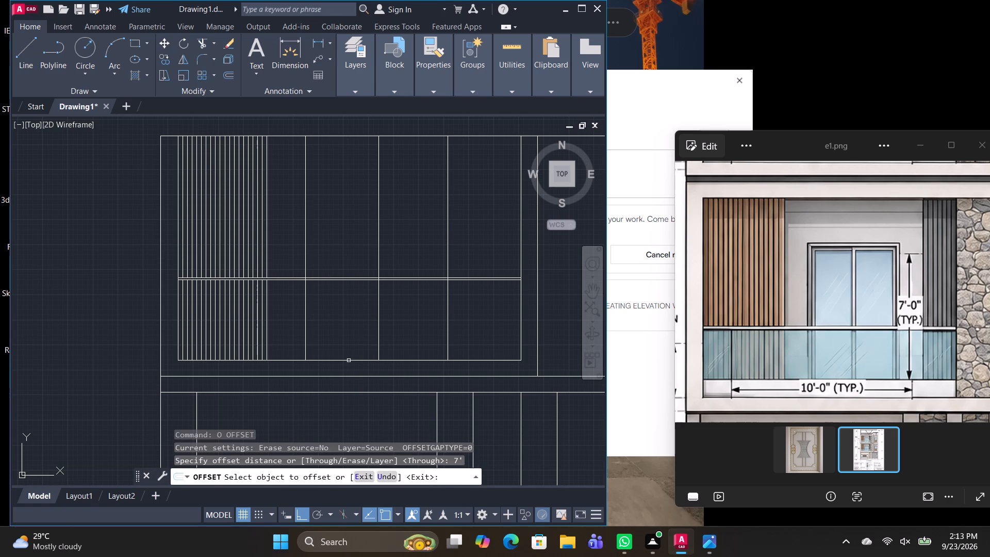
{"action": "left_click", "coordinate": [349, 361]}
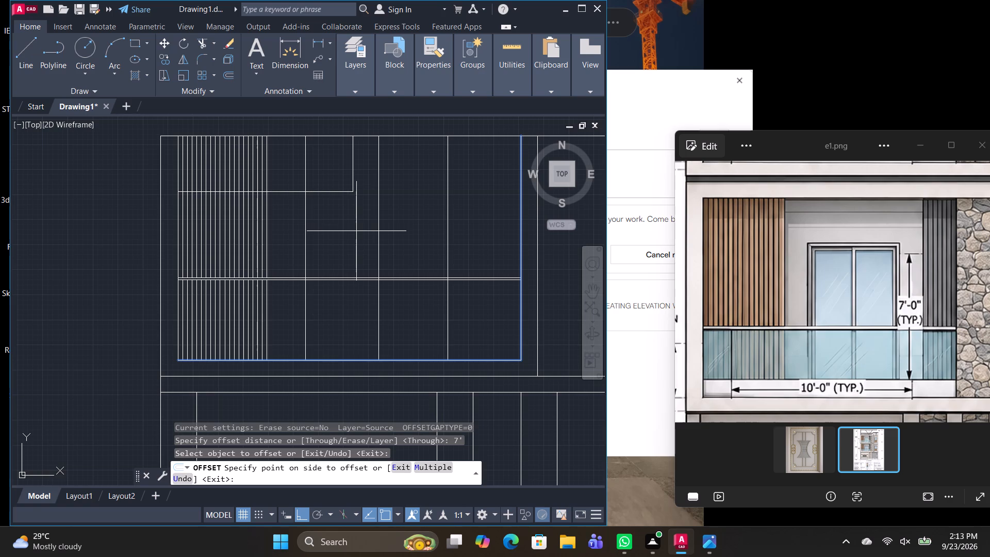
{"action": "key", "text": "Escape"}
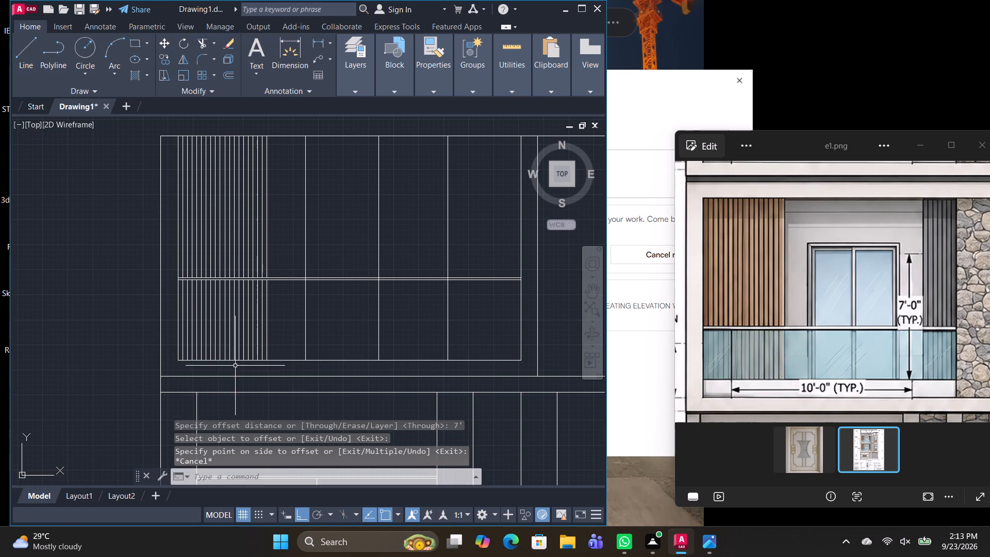
Explode the polyline forming the balcony frame's inner bottom and right edges into separate lines.
{"action": "left_click", "coordinate": [180, 361]}
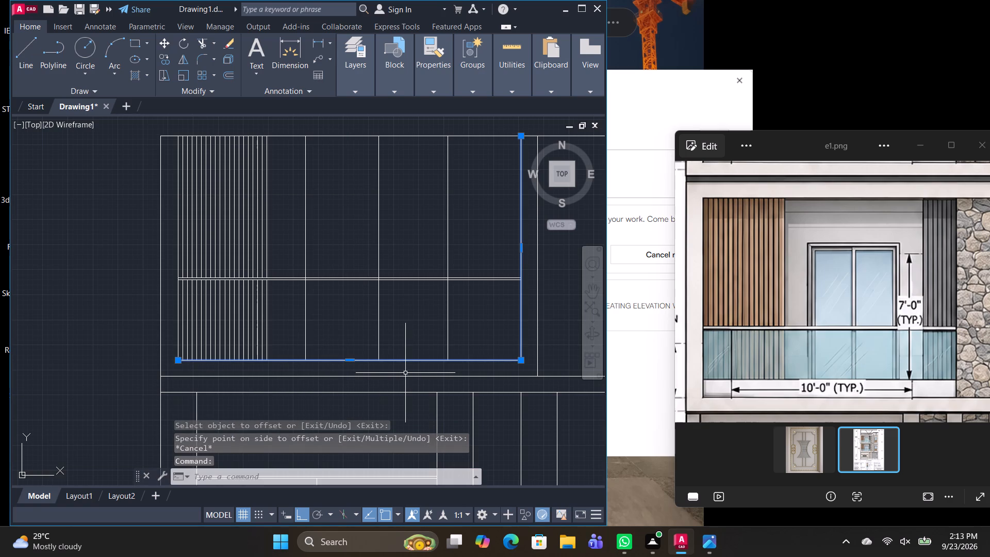
{"action": "type", "text": "X"}
{"action": "key", "text": "space"}
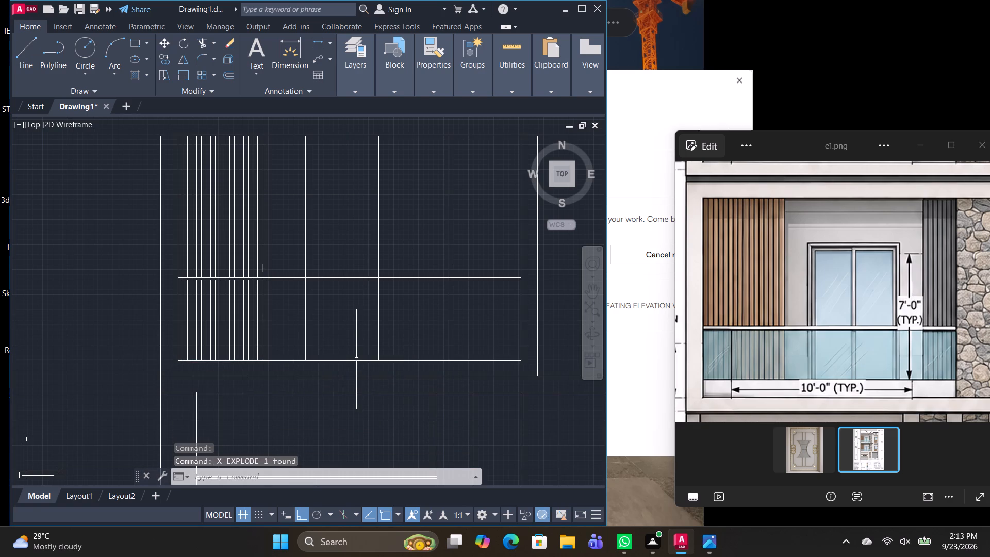
Offset the balcony frame's inner bottom line 7'-0" upward to form the door's head line.
{"action": "left_click", "coordinate": [356, 359]}
{"action": "type", "text": "O"}
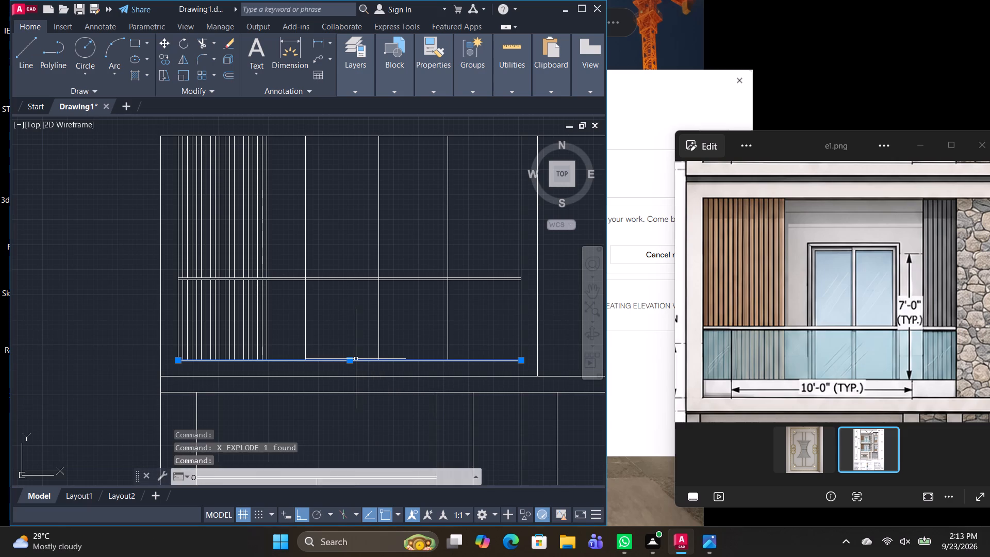
{"action": "key", "text": "space"}
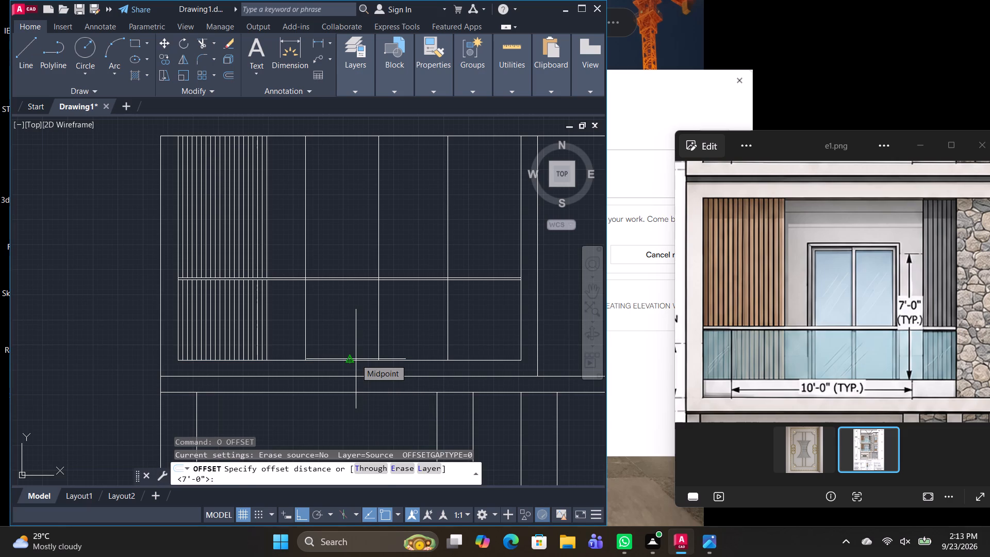
{"action": "key", "text": "Return"}
{"action": "left_click", "coordinate": [364, 233]}
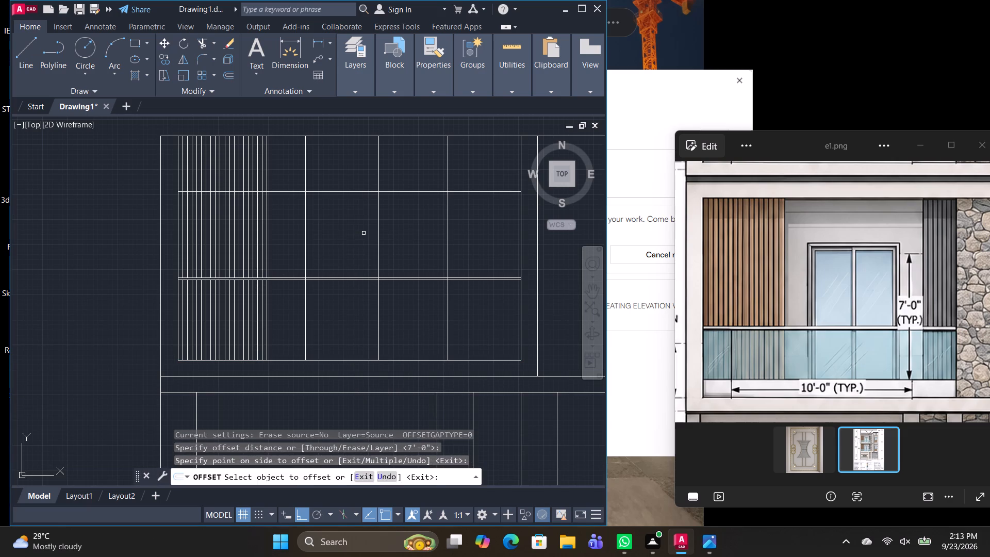
{"action": "key", "text": "Escape"}
Trim the head line between the slat panel and the door, and delete its leftover piece across the slats.
{"action": "type", "text": "TR"}
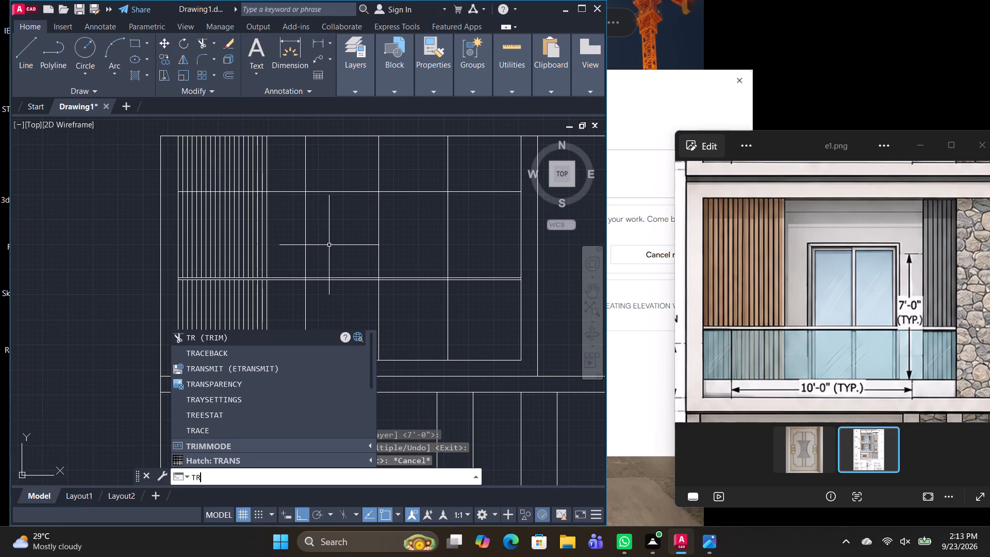
{"action": "key", "text": "space"}
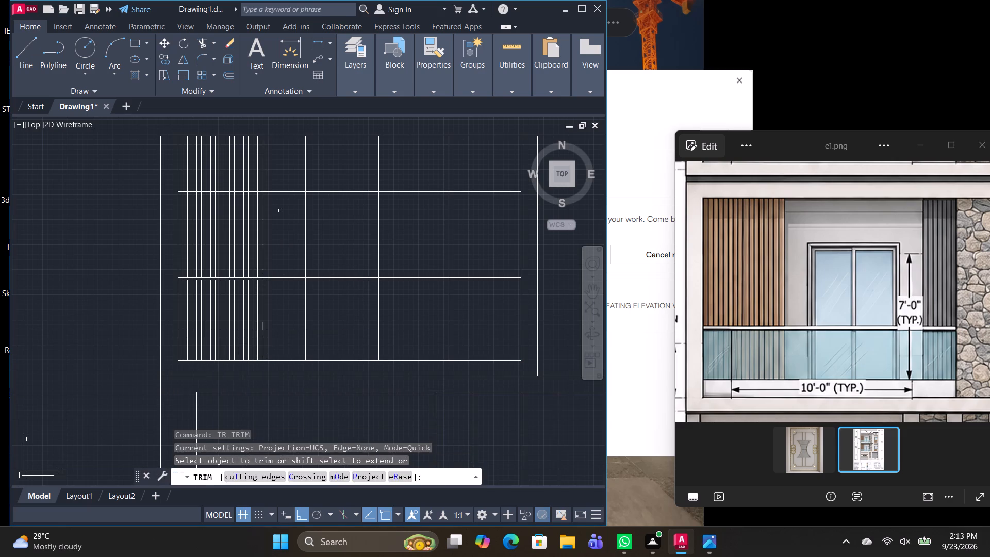
{"action": "left_click_drag", "start_coordinate": [280, 211], "coordinate": [282, 168]}
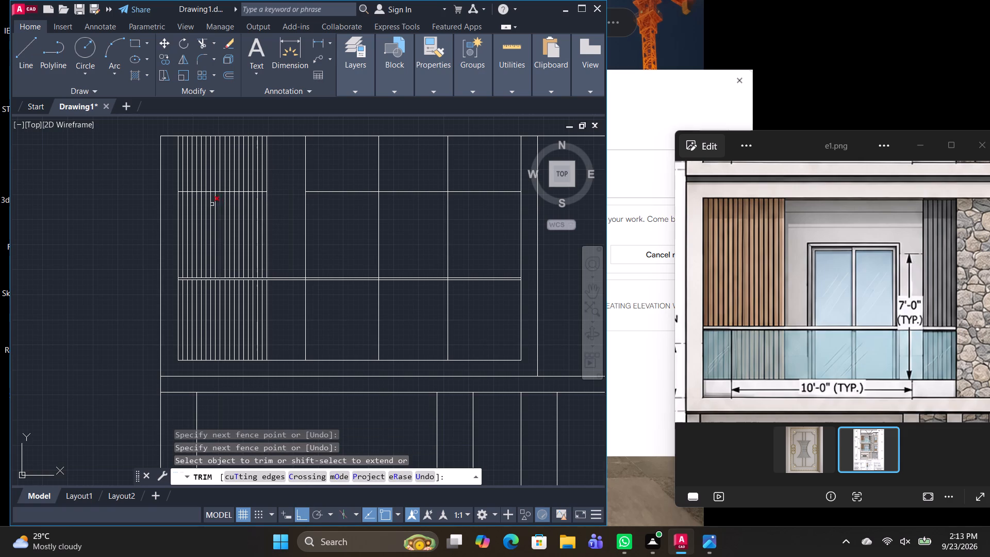
{"action": "key", "text": "Escape"}
{"action": "scroll", "coordinate": [196, 195], "scroll_direction": "up", "scroll_amount": 2}
{"action": "left_click", "coordinate": [209, 187]}
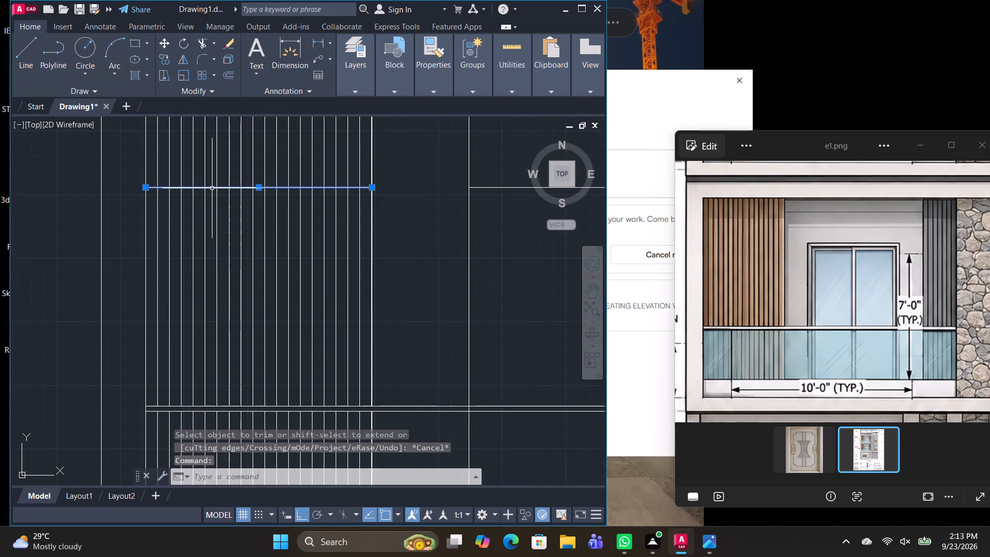
{"action": "key", "text": "Delete"}
Trim the door's side lines above the head line and the head line's excess between the door and the frame's right inner edge.
{"action": "scroll", "coordinate": [242, 227], "scroll_direction": "down", "scroll_amount": 2}
{"action": "middle_click_drag", "start_coordinate": [395, 241], "coordinate": [354, 238]}
{"action": "type", "text": "TR"}
{"action": "key", "text": "space"}
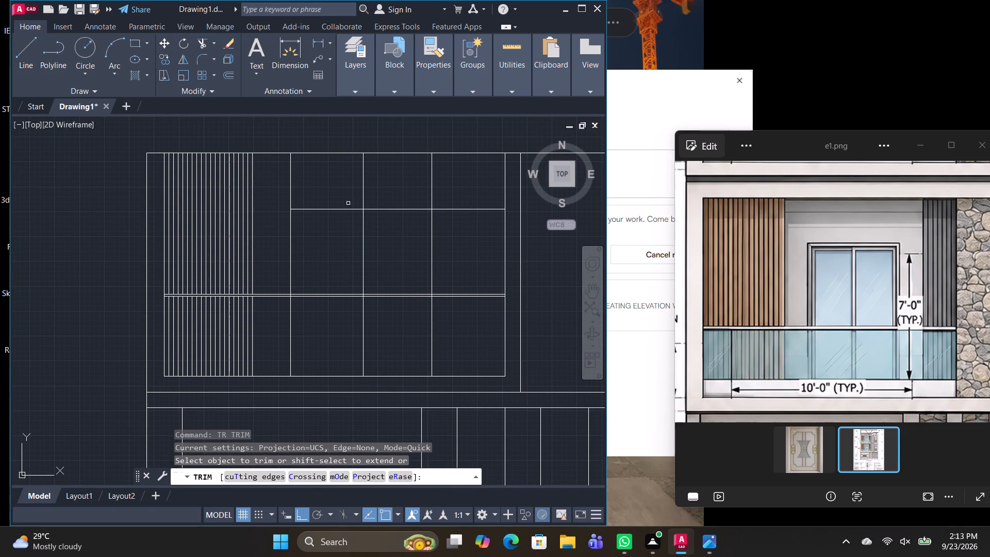
{"action": "left_click_drag", "start_coordinate": [275, 188], "coordinate": [402, 188]}
{"action": "left_click_drag", "start_coordinate": [402, 188], "coordinate": [404, 234]}
{"action": "middle_click_drag", "start_coordinate": [488, 255], "coordinate": [441, 255]}
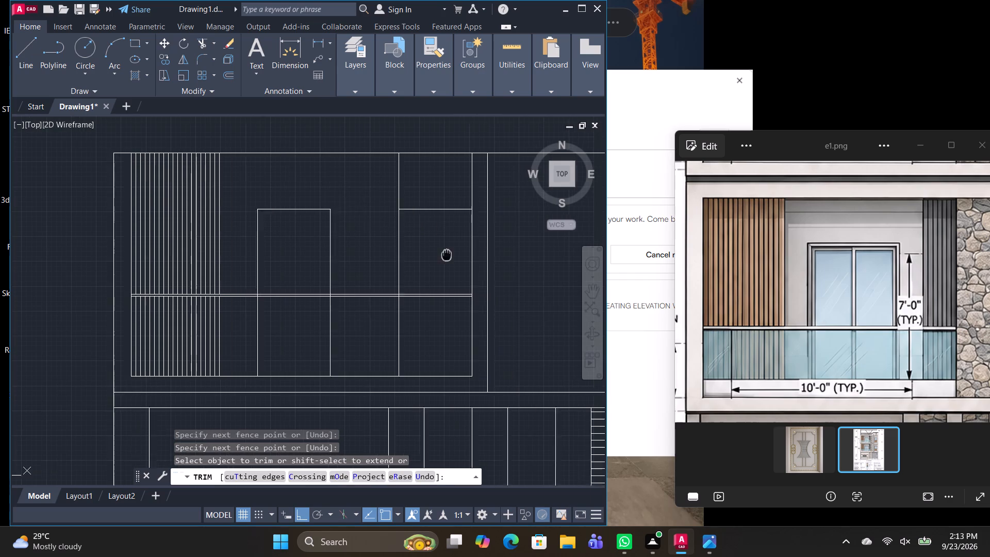
{"action": "middle_click_drag", "start_coordinate": [441, 255], "coordinate": [437, 252]}
{"action": "left_click_drag", "start_coordinate": [420, 226], "coordinate": [416, 186]}
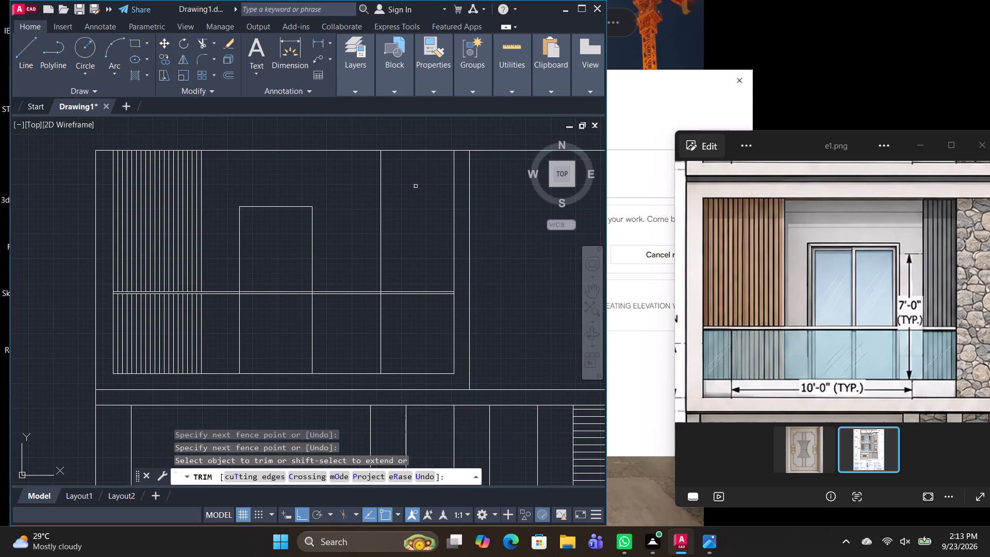
{"action": "middle_click_drag", "start_coordinate": [348, 256], "coordinate": [336, 240]}
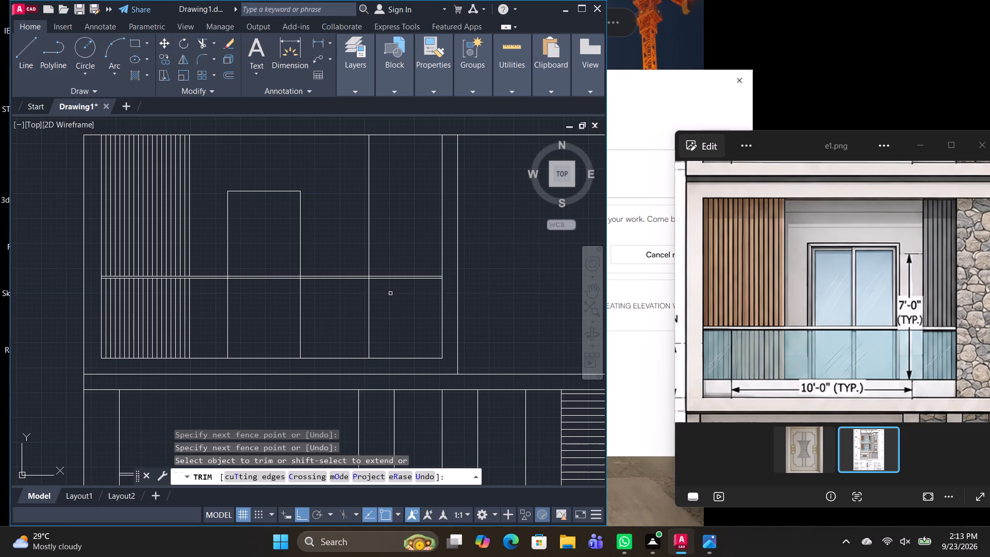
{"action": "key", "text": "space"}
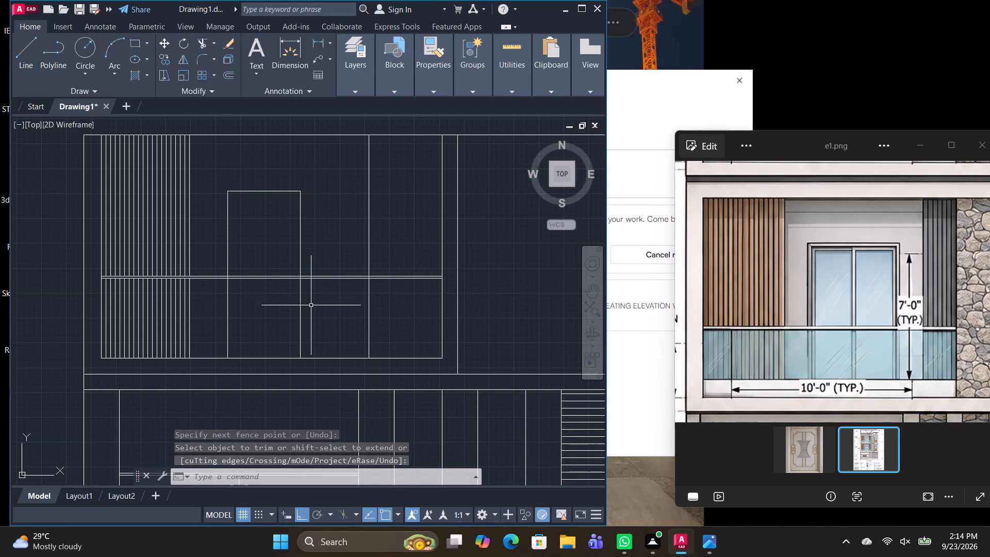
Move the door's two side lines, together with the two railing lines, to the right along the frame's inner bottom line.
{"action": "left_click", "coordinate": [315, 319]}
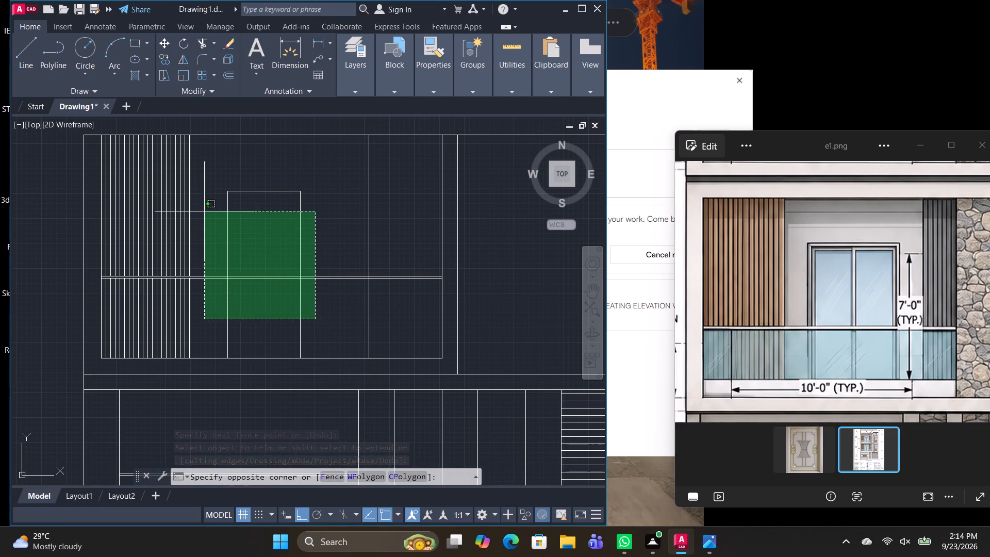
{"action": "left_click", "coordinate": [205, 204]}
{"action": "type", "text": "M"}
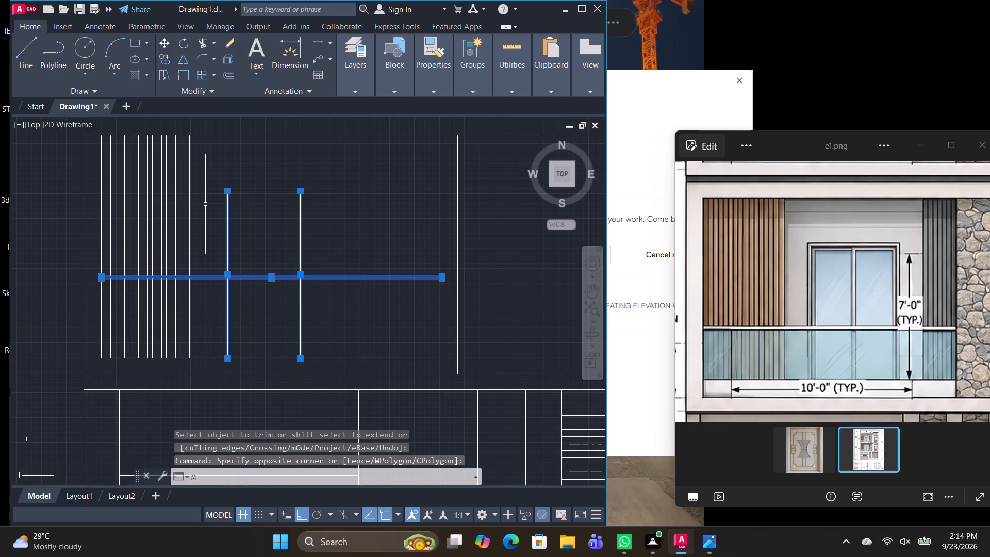
{"action": "key", "text": "space"}
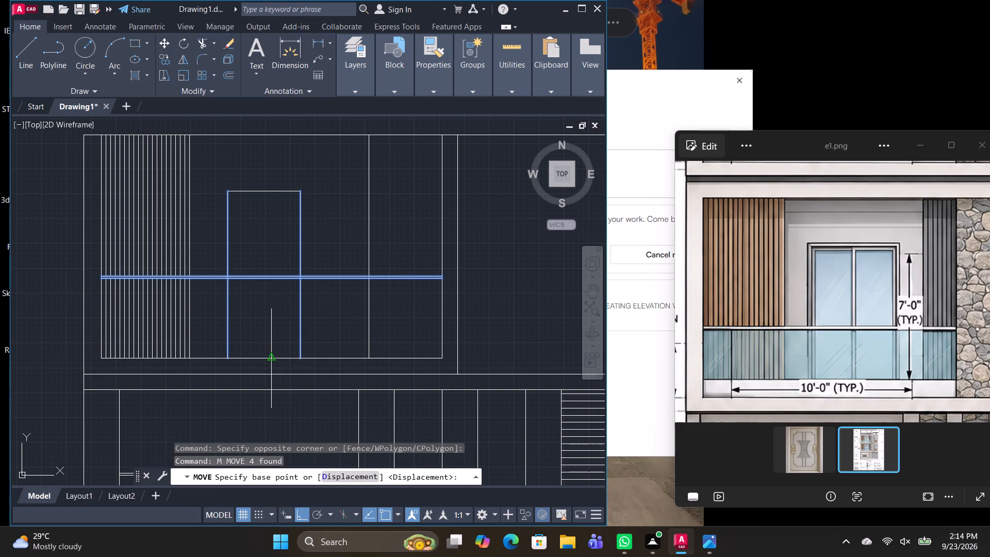
{"action": "left_click", "coordinate": [269, 358]}
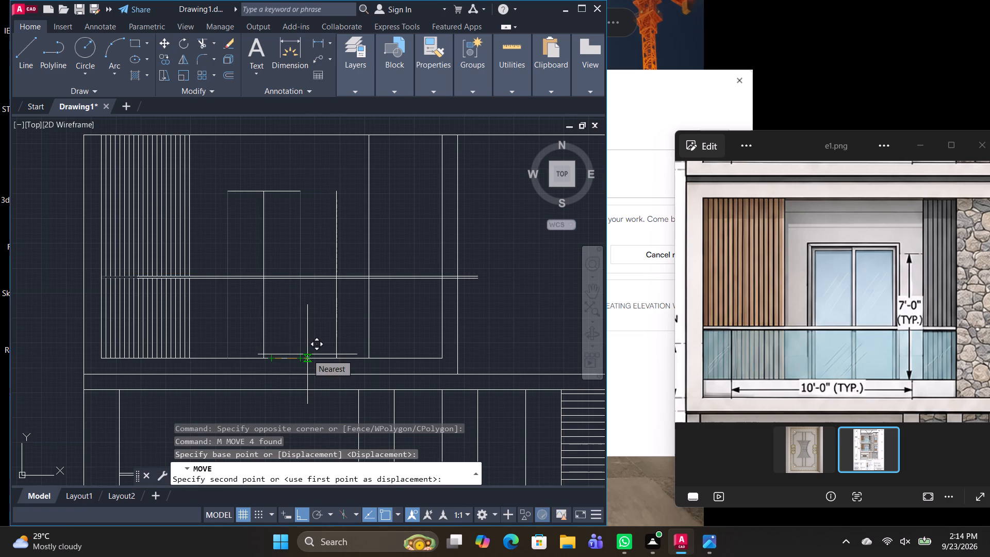
{"action": "left_click", "coordinate": [307, 357]}
{"action": "key", "text": "Escape"}
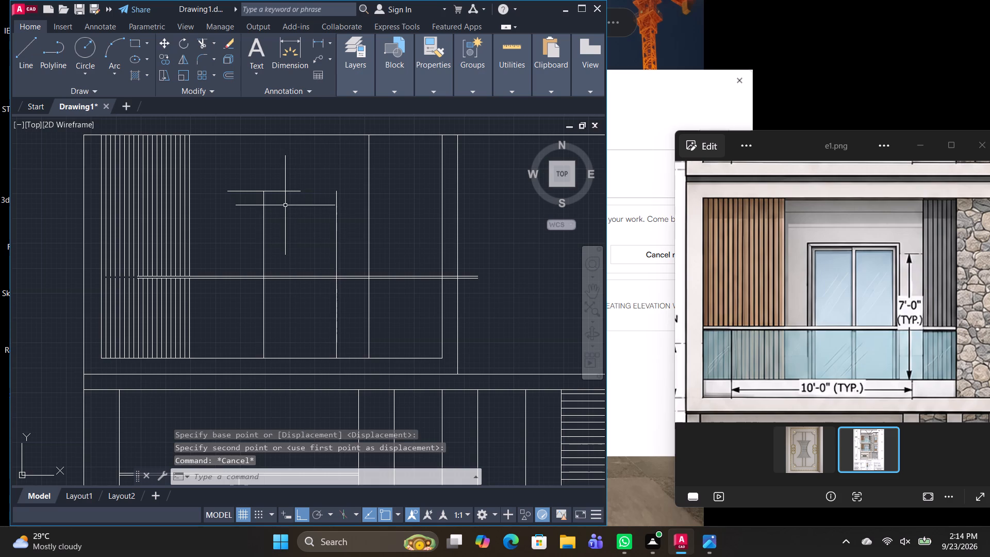
Move the door's head line so its right end meets the top of the door's right side line.
{"action": "left_click_drag", "start_coordinate": [285, 205], "coordinate": [282, 189]}
{"action": "left_click", "coordinate": [278, 178]}
{"action": "type", "text": "M"}
{"action": "key", "text": "space"}
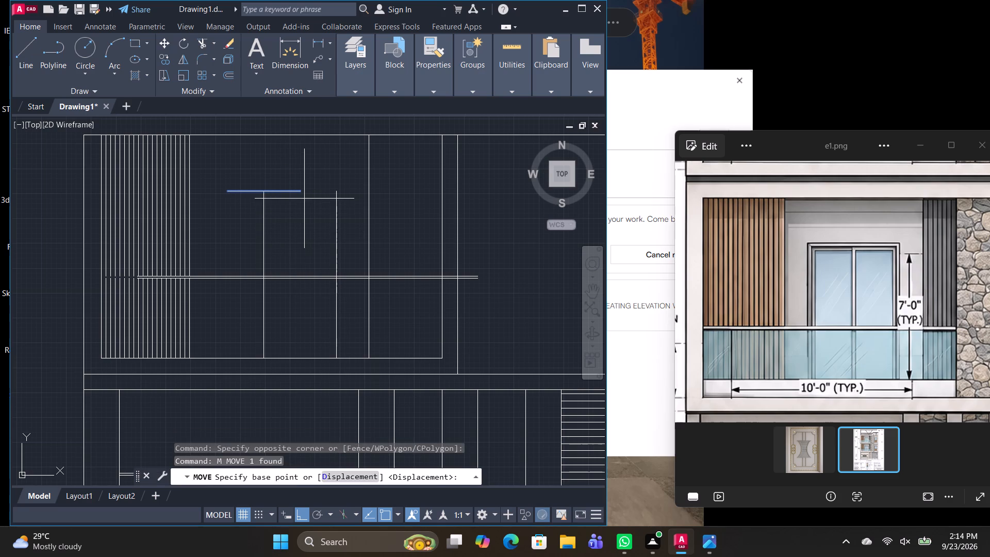
{"action": "left_click", "coordinate": [302, 193]}
{"action": "left_click", "coordinate": [337, 192]}
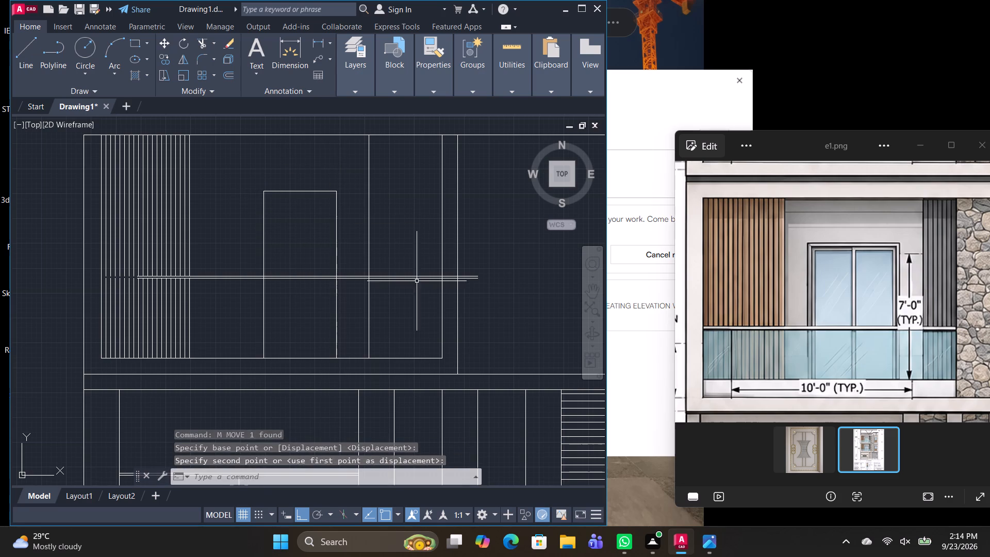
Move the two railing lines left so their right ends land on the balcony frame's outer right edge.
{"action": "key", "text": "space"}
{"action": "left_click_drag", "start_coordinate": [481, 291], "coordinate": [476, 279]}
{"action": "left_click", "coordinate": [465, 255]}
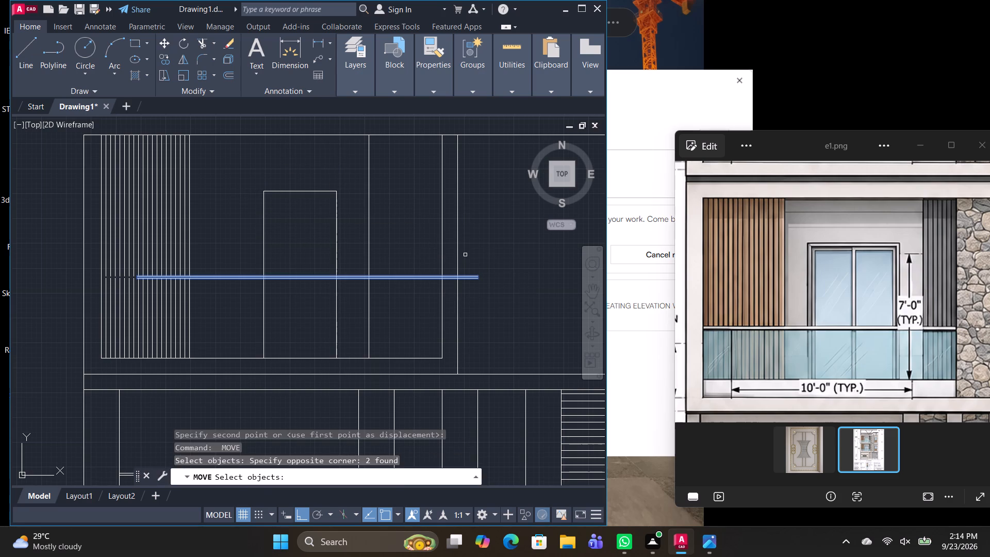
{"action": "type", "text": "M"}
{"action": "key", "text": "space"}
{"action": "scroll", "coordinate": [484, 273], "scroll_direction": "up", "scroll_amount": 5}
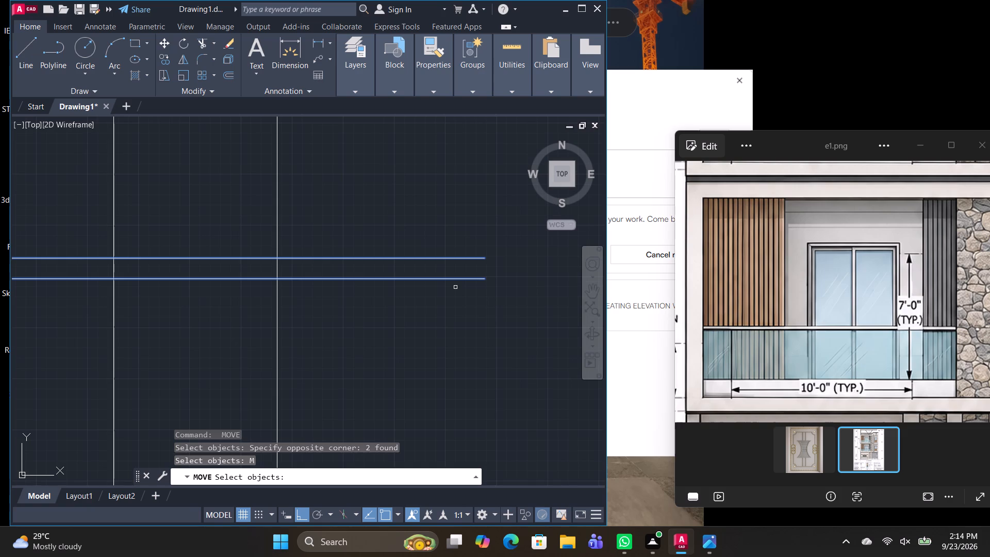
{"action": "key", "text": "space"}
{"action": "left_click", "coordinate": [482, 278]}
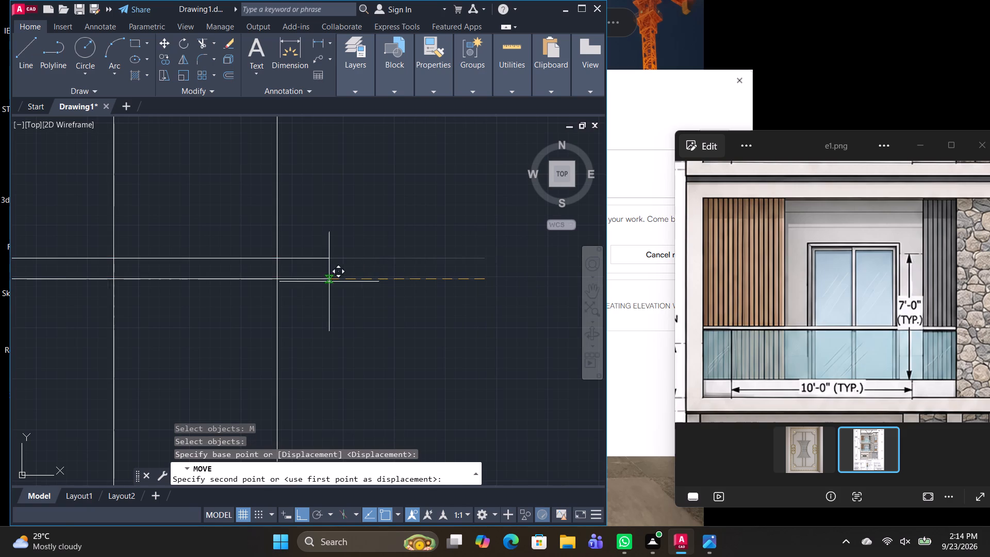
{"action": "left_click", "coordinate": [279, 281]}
Move the two railing lines left so their right ends meet the balcony frame's inner right edge.
{"action": "scroll", "coordinate": [361, 309], "scroll_direction": "down", "scroll_amount": 3}
{"action": "middle_click_drag", "start_coordinate": [388, 324], "coordinate": [449, 310]}
{"action": "scroll", "coordinate": [388, 324], "scroll_direction": "down", "scroll_amount": 1}
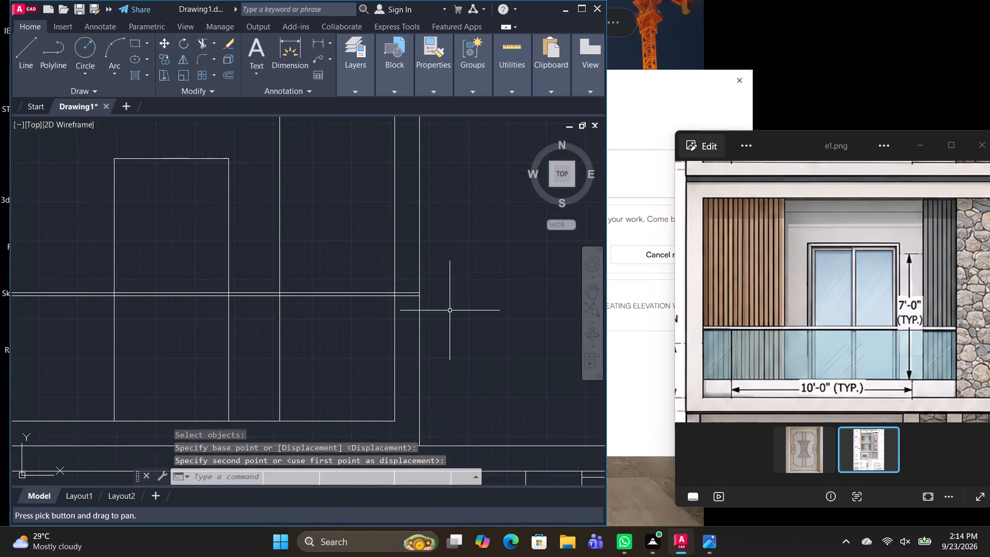
{"action": "scroll", "coordinate": [450, 310], "scroll_direction": "down", "scroll_amount": 4}
{"action": "scroll", "coordinate": [360, 307], "scroll_direction": "up", "scroll_amount": 5}
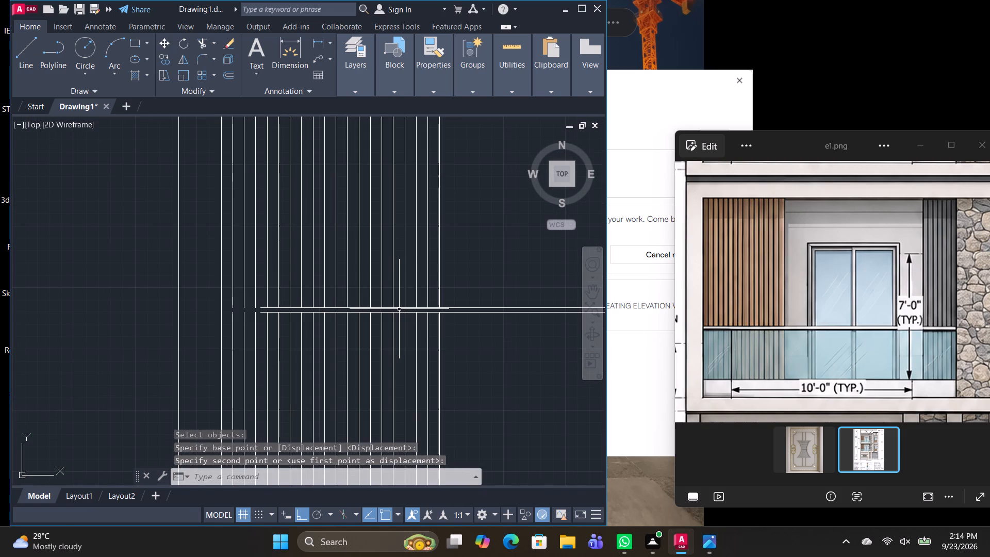
{"action": "scroll", "coordinate": [322, 320], "scroll_direction": "down", "scroll_amount": 2}
{"action": "middle_click_drag", "start_coordinate": [409, 345], "coordinate": [251, 315]}
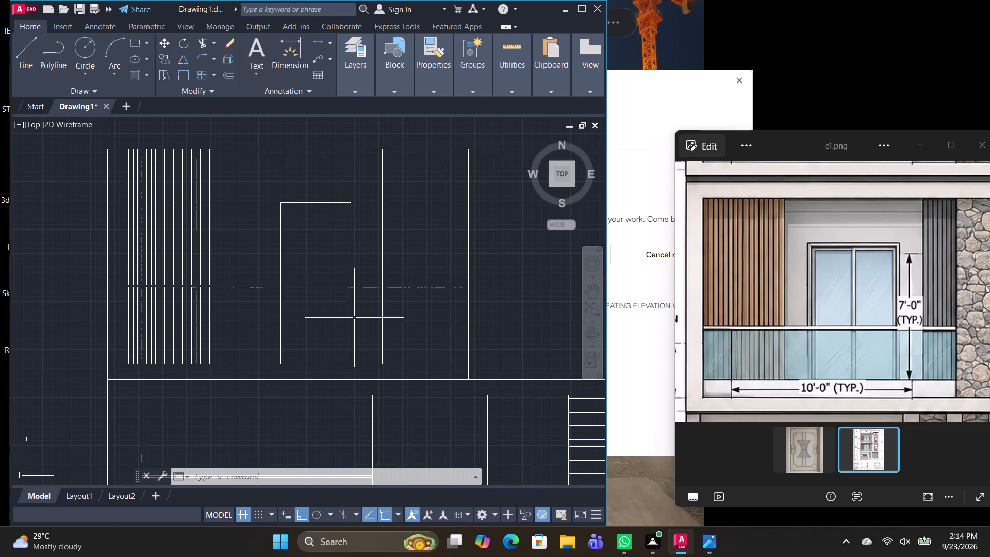
{"action": "scroll", "coordinate": [462, 288], "scroll_direction": "up", "scroll_amount": 1}
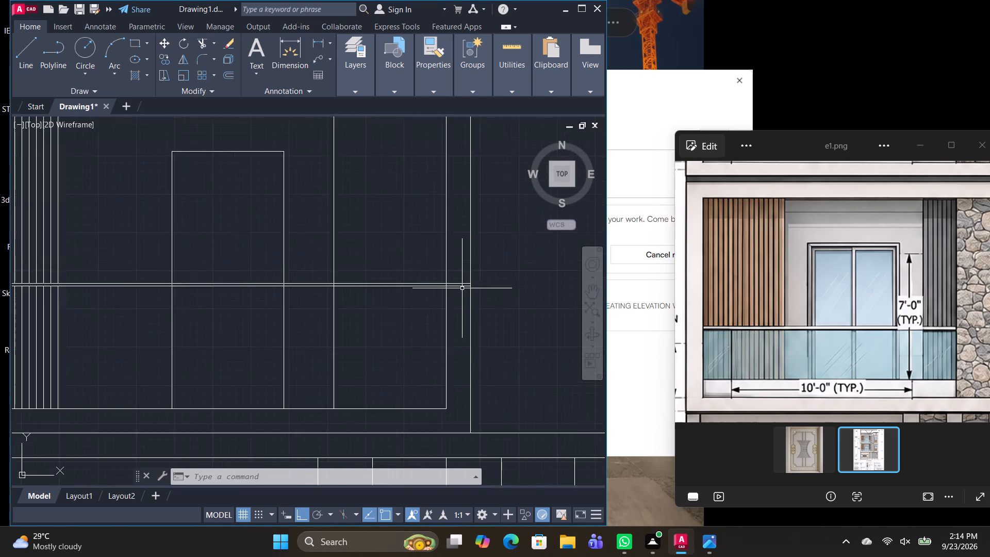
{"action": "scroll", "coordinate": [462, 288], "scroll_direction": "up", "scroll_amount": 1}
{"action": "left_click", "coordinate": [462, 296]}
{"action": "left_click", "coordinate": [452, 265]}
{"action": "type", "text": "M"}
{"action": "key", "text": "space"}
{"action": "scroll", "coordinate": [467, 278], "scroll_direction": "up", "scroll_amount": 2}
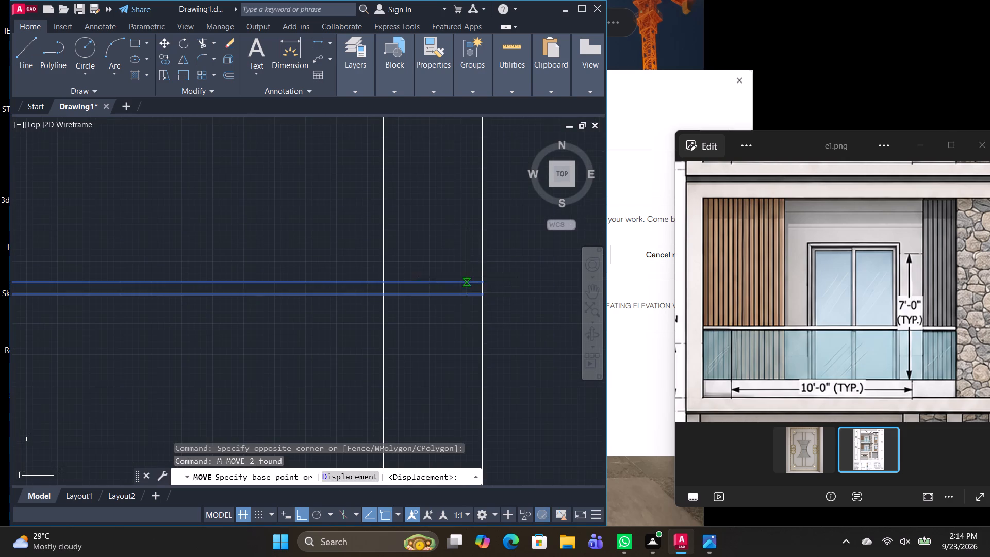
{"action": "left_click", "coordinate": [481, 294]}
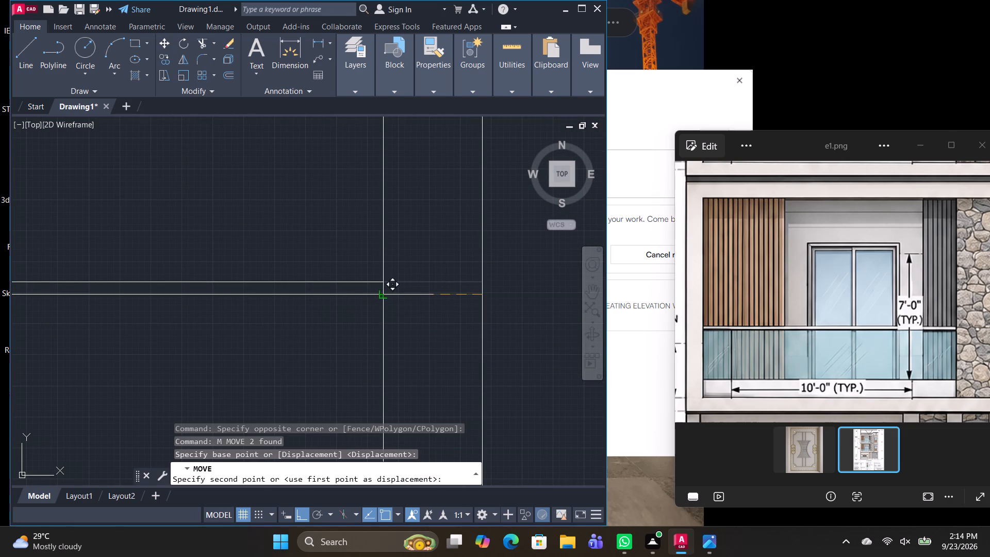
{"action": "left_click", "coordinate": [385, 294]}
Copy the left slat panel's four rightmost slats, above and below the railing, rightward along the frame's inner bottom line, overlapping the last slat.
{"action": "scroll", "coordinate": [403, 309], "scroll_direction": "down", "scroll_amount": 3}
{"action": "middle_click_drag", "start_coordinate": [316, 348], "coordinate": [394, 317]}
{"action": "scroll", "coordinate": [394, 317], "scroll_direction": "down", "scroll_amount": 3}
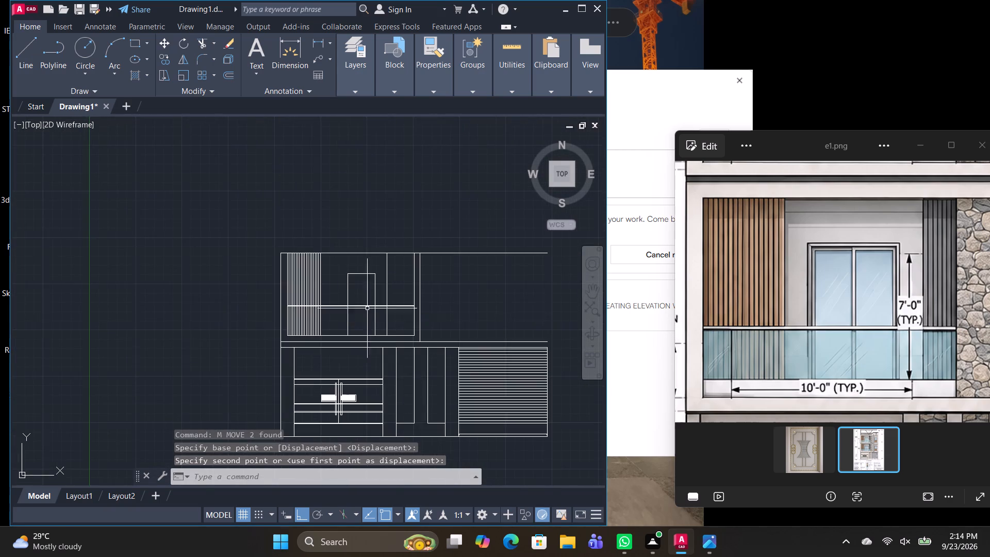
{"action": "scroll", "coordinate": [319, 289], "scroll_direction": "up", "scroll_amount": 2}
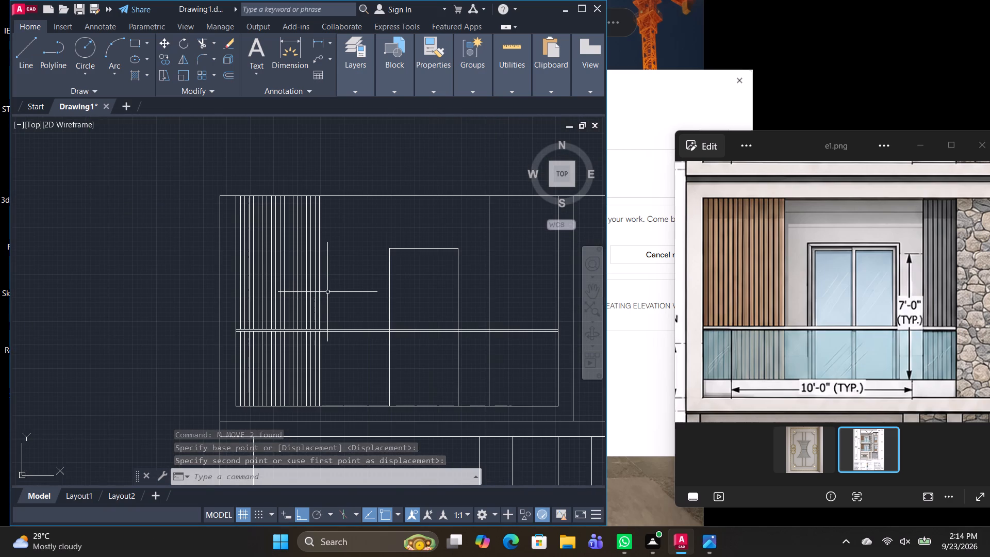
{"action": "left_click_drag", "start_coordinate": [328, 306], "coordinate": [322, 303]}
{"action": "left_click", "coordinate": [303, 290]}
{"action": "scroll", "coordinate": [320, 300], "scroll_direction": "up", "scroll_amount": 1}
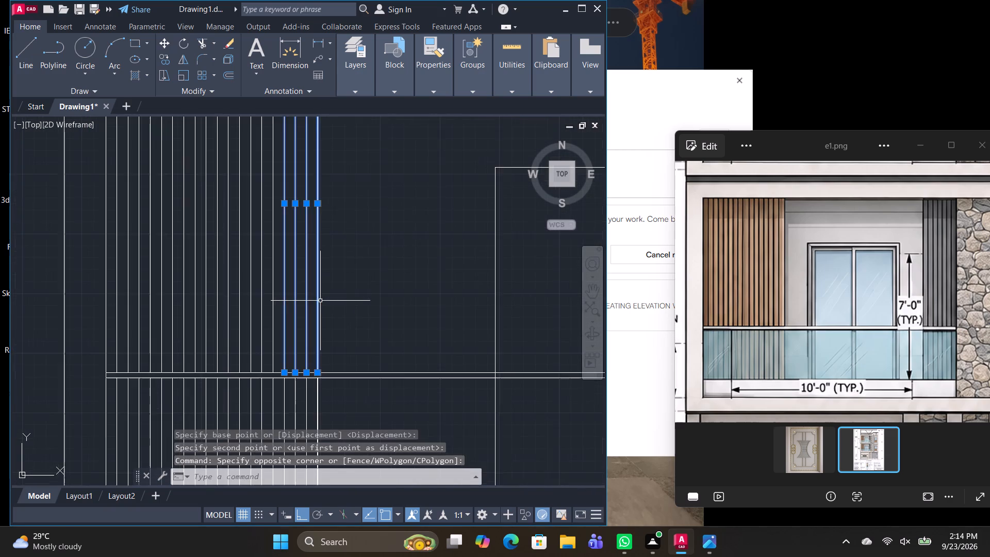
{"action": "scroll", "coordinate": [320, 301], "scroll_direction": "up", "scroll_amount": 2}
{"action": "middle_click_drag", "start_coordinate": [324, 325], "coordinate": [321, 254]}
{"action": "left_click_drag", "start_coordinate": [327, 383], "coordinate": [319, 383]}
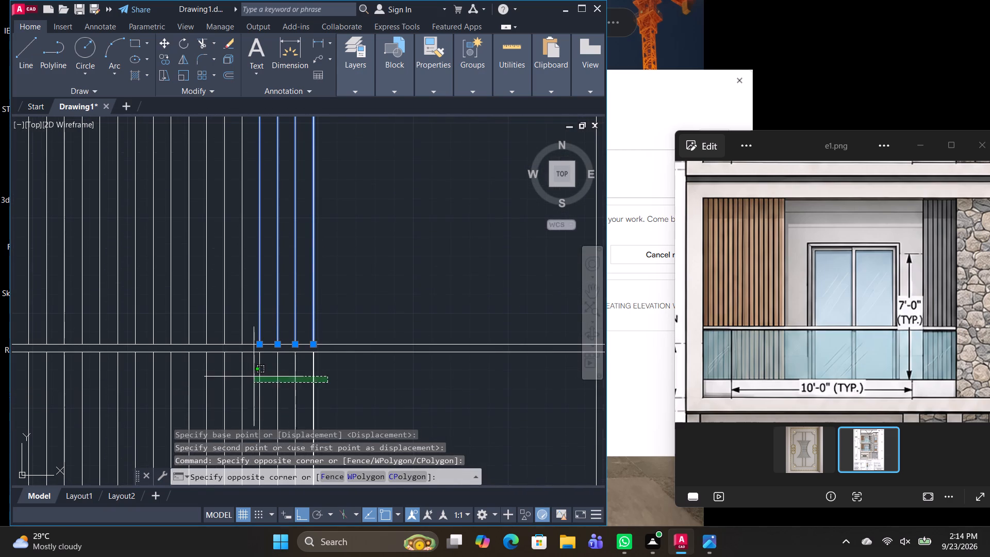
{"action": "left_click", "coordinate": [252, 370]}
{"action": "type", "text": "CO"}
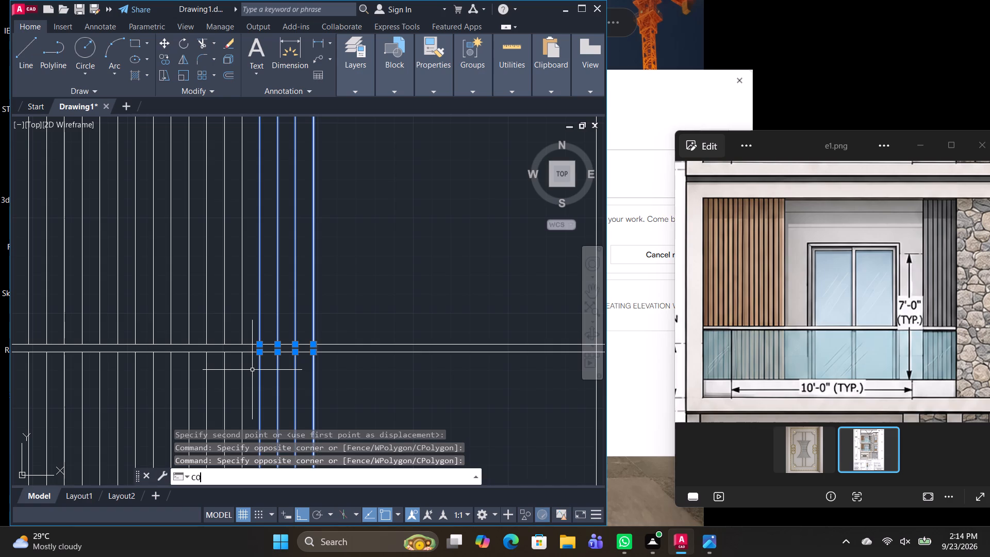
{"action": "key", "text": "space"}
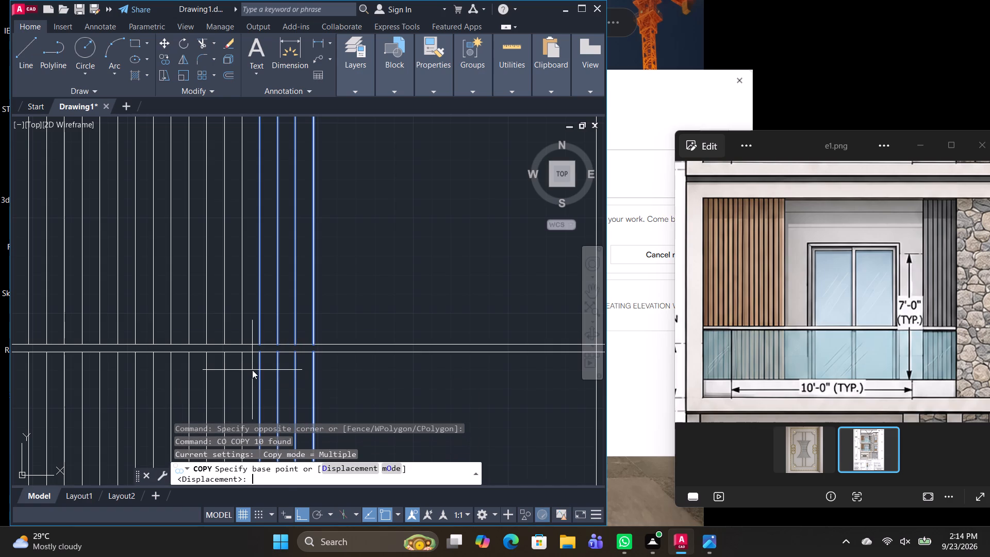
{"action": "middle_click_drag", "start_coordinate": [374, 404], "coordinate": [340, 190]}
{"action": "middle_click_drag", "start_coordinate": [300, 380], "coordinate": [301, 283]}
{"action": "left_click", "coordinate": [225, 347]}
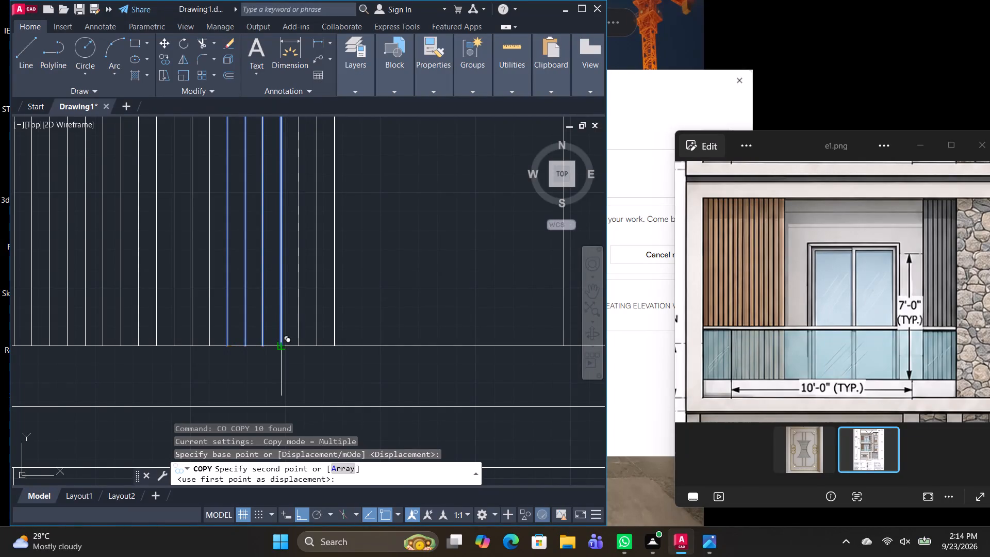
{"action": "left_click", "coordinate": [282, 346]}
Place a second copy of the same slats further right, starting at the last copied slat, and finish copying.
{"action": "scroll", "coordinate": [331, 345], "scroll_direction": "down", "scroll_amount": 2}
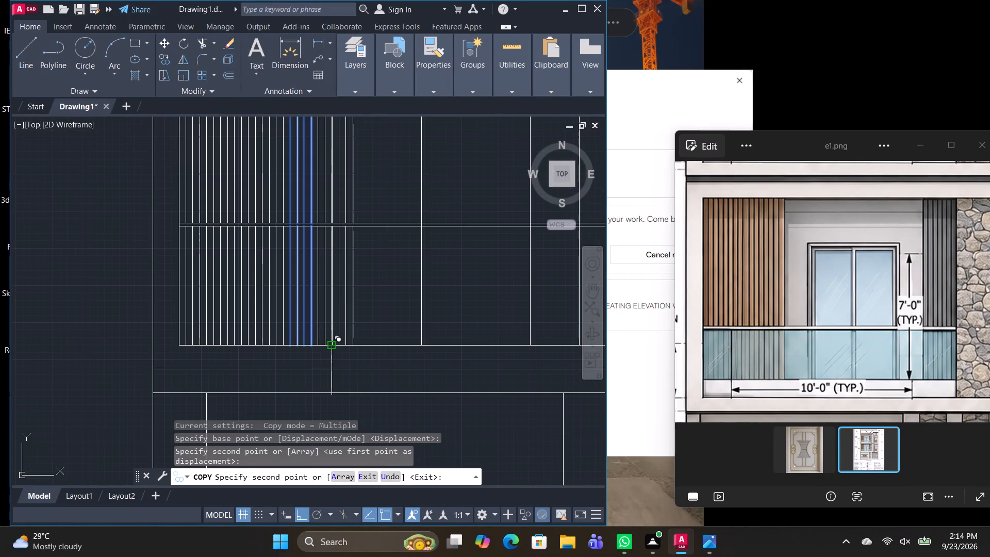
{"action": "scroll", "coordinate": [335, 343], "scroll_direction": "up", "scroll_amount": 6}
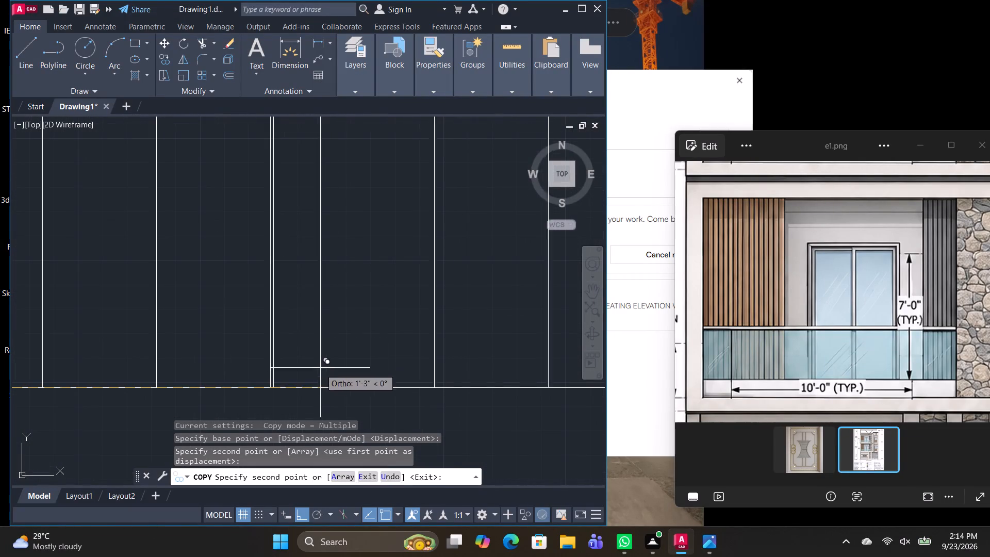
{"action": "left_click", "coordinate": [275, 387]}
{"action": "scroll", "coordinate": [334, 358], "scroll_direction": "down", "scroll_amount": 4}
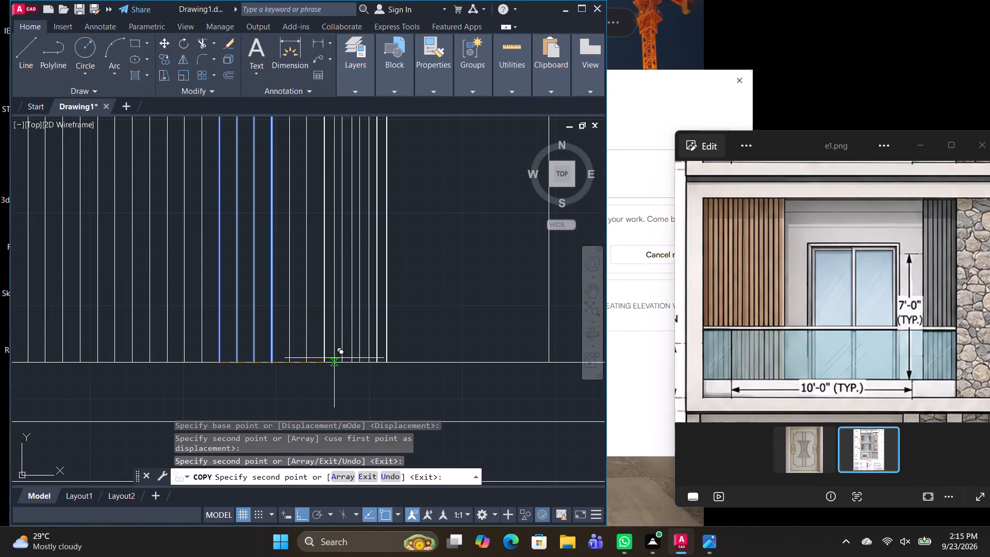
{"action": "key", "text": "Escape"}
Delete three duplicate slat lines from the doubled lines below the railing.
{"action": "scroll", "coordinate": [343, 348], "scroll_direction": "up", "scroll_amount": 2}
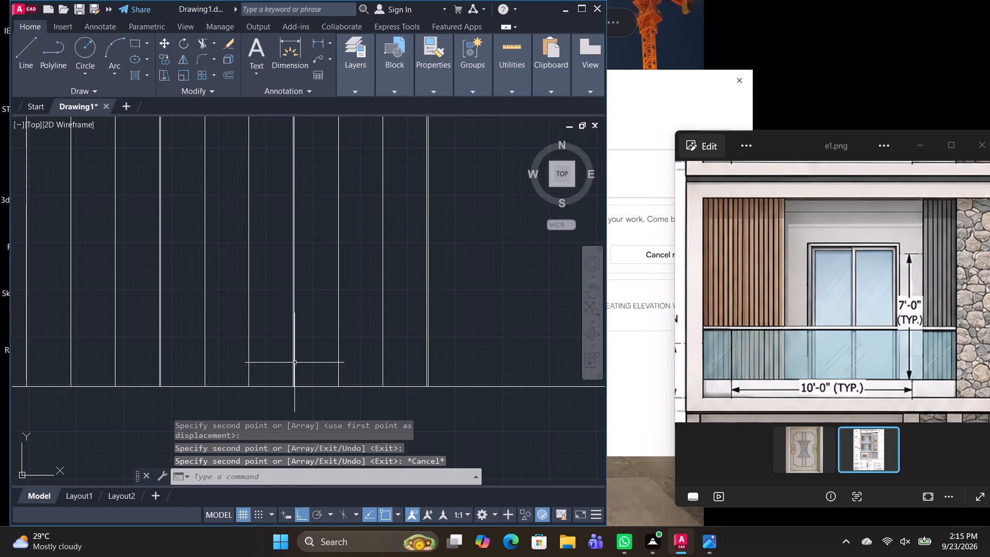
{"action": "scroll", "coordinate": [295, 363], "scroll_direction": "up", "scroll_amount": 2}
{"action": "left_click", "coordinate": [289, 364]}
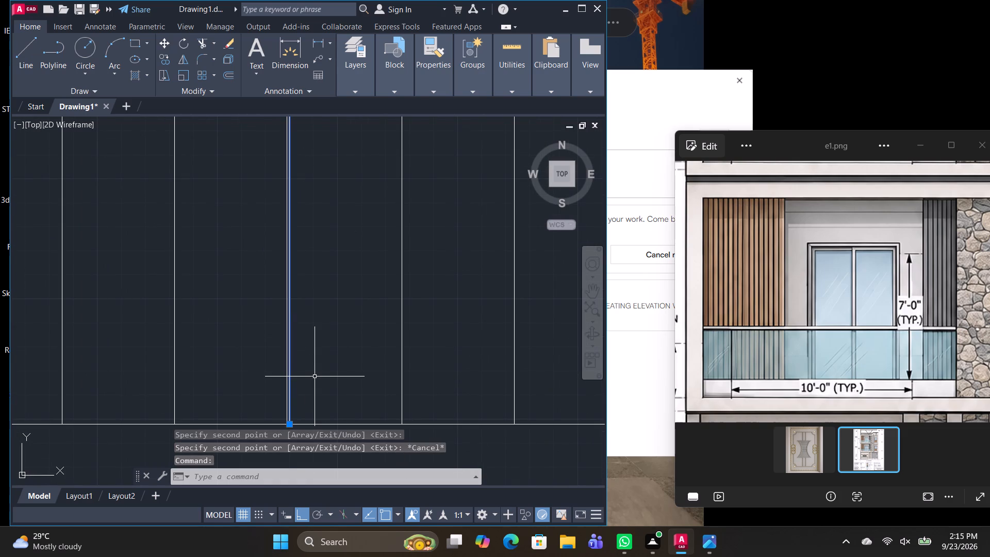
{"action": "key", "text": "Delete"}
{"action": "middle_click_drag", "start_coordinate": [384, 374], "coordinate": [322, 394]}
{"action": "left_click", "coordinate": [227, 400]}
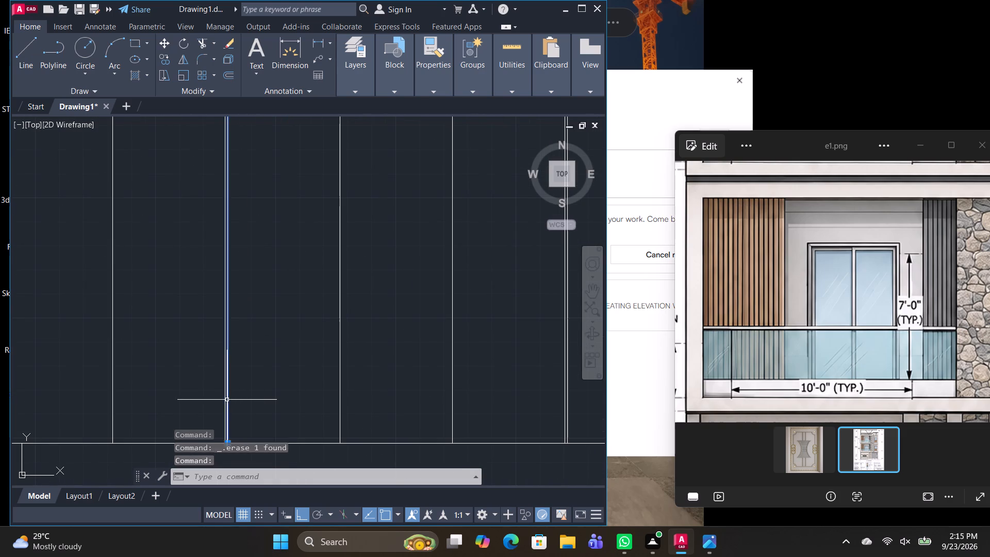
{"action": "key", "text": "Delete"}
{"action": "middle_click_drag", "start_coordinate": [318, 409], "coordinate": [162, 401]}
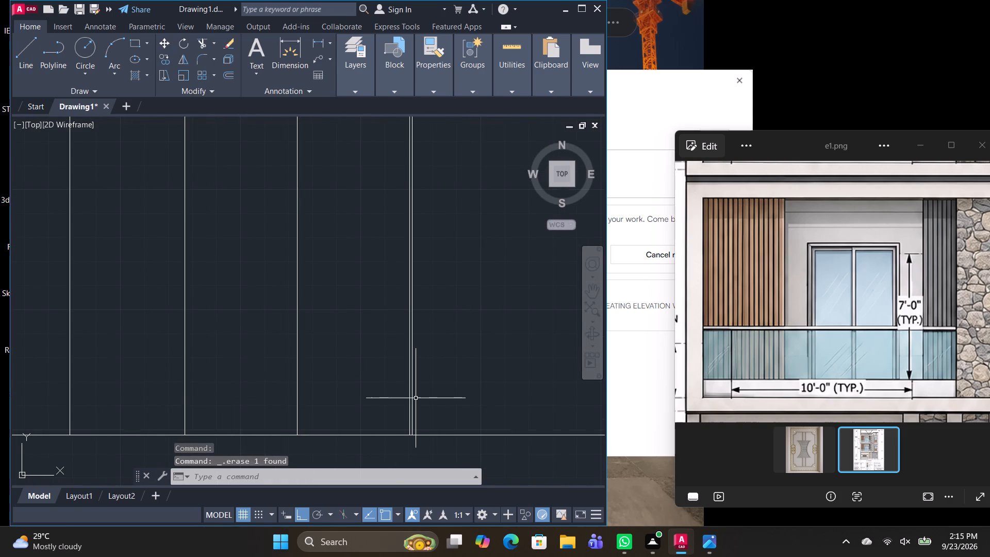
{"action": "left_click", "coordinate": [411, 397]}
{"action": "key", "text": "Delete"}
{"action": "scroll", "coordinate": [430, 398], "scroll_direction": "down", "scroll_amount": 3}
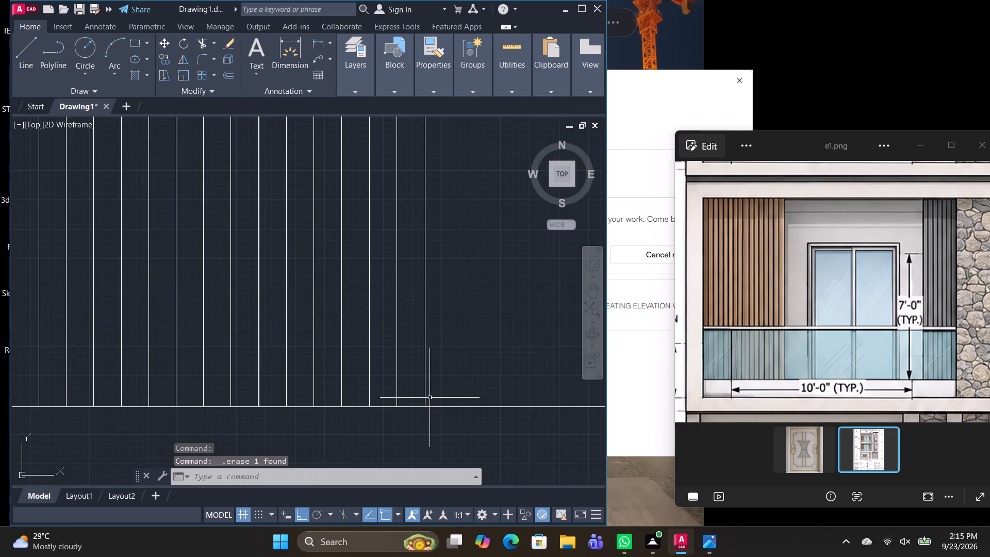
Delete the duplicate slat lines from the doubled slat just above and below the railing.
{"action": "scroll", "coordinate": [419, 368], "scroll_direction": "down", "scroll_amount": 3}
{"action": "scroll", "coordinate": [390, 259], "scroll_direction": "up", "scroll_amount": 4}
{"action": "middle_click_drag", "start_coordinate": [390, 257], "coordinate": [380, 274]}
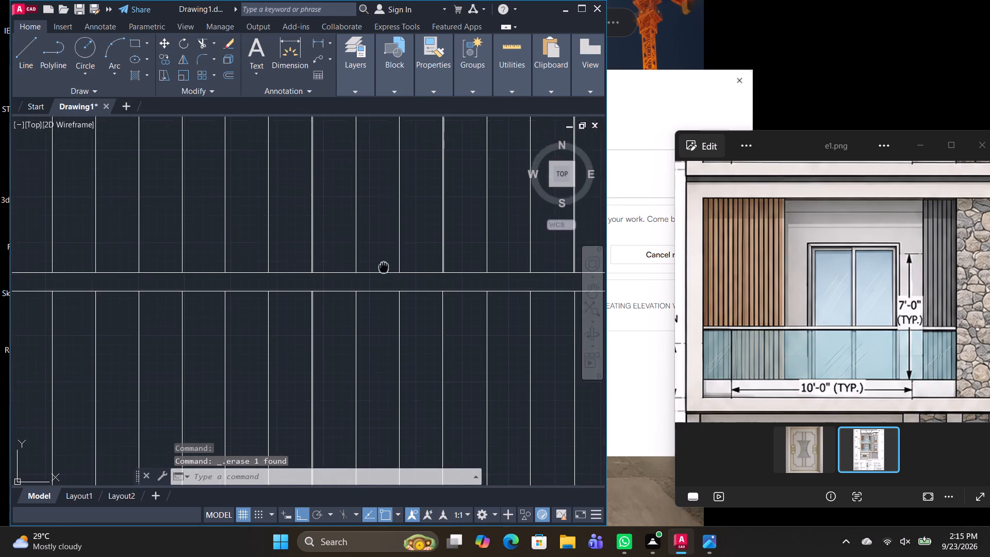
{"action": "middle_click_drag", "start_coordinate": [380, 274], "coordinate": [379, 283]}
{"action": "scroll", "coordinate": [267, 333], "scroll_direction": "up", "scroll_amount": 2}
{"action": "left_click", "coordinate": [363, 301]}
{"action": "key", "text": "Delete"}
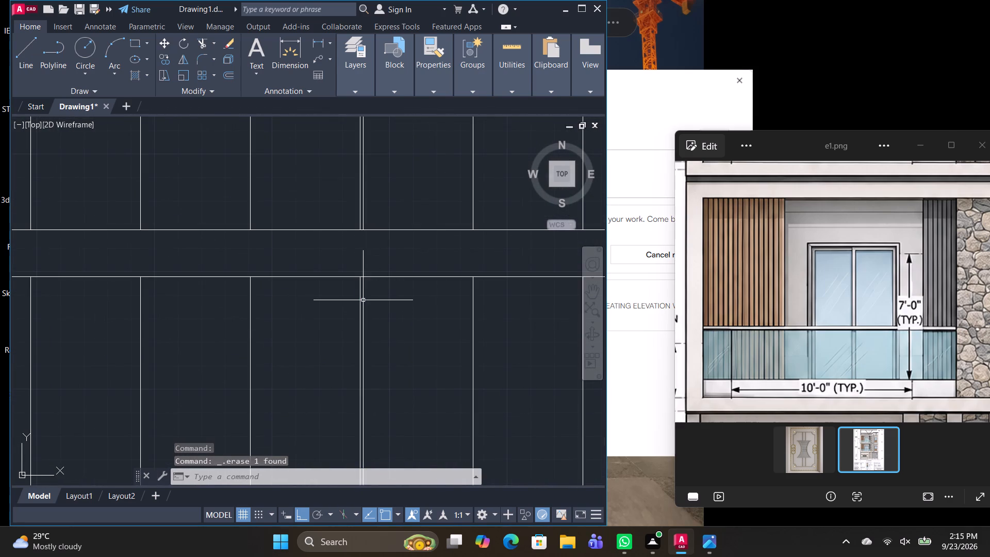
{"action": "left_click", "coordinate": [362, 220]}
{"action": "key", "text": "Delete"}
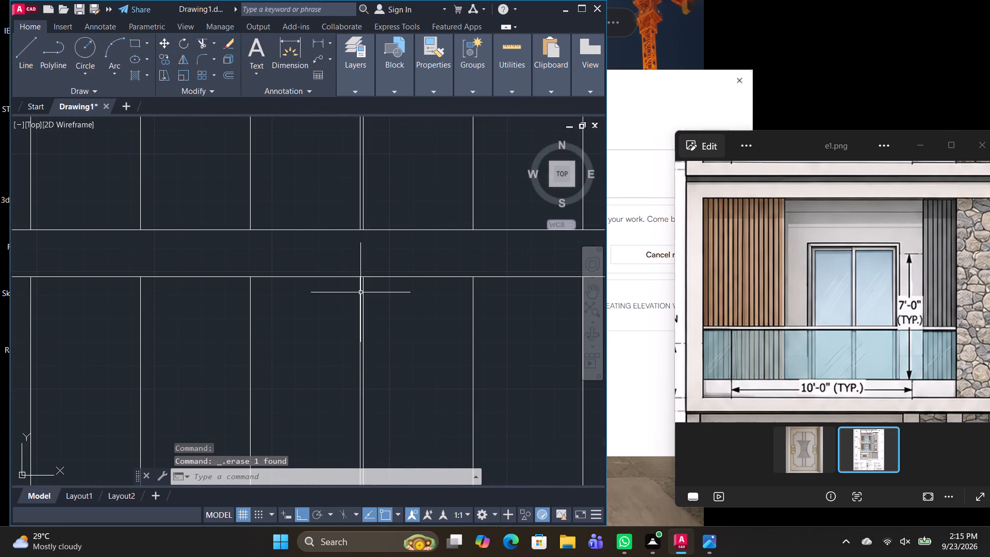
{"action": "left_click", "coordinate": [364, 294]}
{"action": "key", "text": "Delete"}
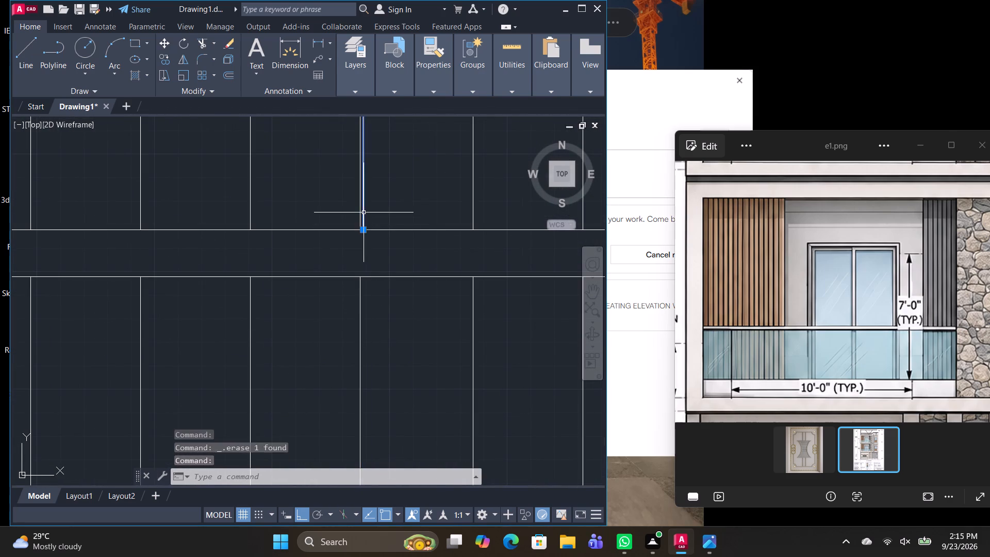
{"action": "left_click", "coordinate": [364, 212]}
{"action": "key", "text": "Delete"}
Delete the remaining duplicate slat lines from the doubled slats above the railing.
{"action": "scroll", "coordinate": [416, 266], "scroll_direction": "down", "scroll_amount": 3}
{"action": "middle_click_drag", "start_coordinate": [463, 274], "coordinate": [321, 309]}
{"action": "scroll", "coordinate": [406, 290], "scroll_direction": "up", "scroll_amount": 3}
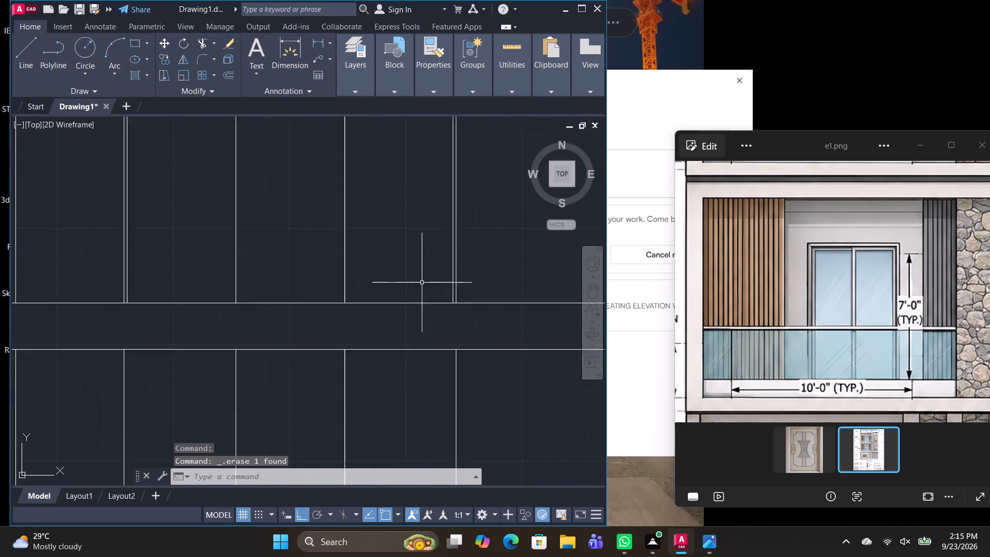
{"action": "scroll", "coordinate": [422, 283], "scroll_direction": "up", "scroll_amount": 1}
{"action": "left_click", "coordinate": [476, 299]}
{"action": "key", "text": "Delete"}
{"action": "scroll", "coordinate": [475, 320], "scroll_direction": "down", "scroll_amount": 5}
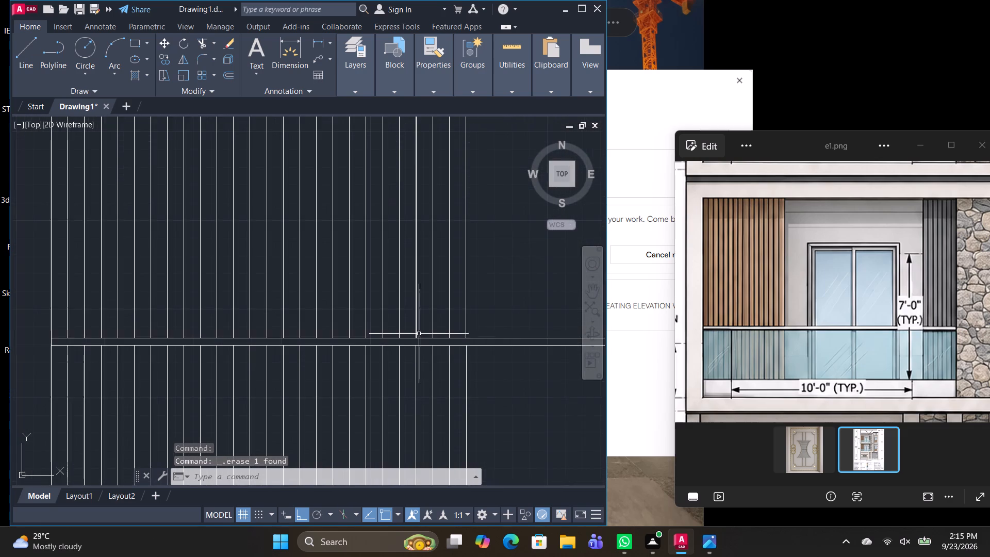
{"action": "scroll", "coordinate": [422, 333], "scroll_direction": "up", "scroll_amount": 6}
{"action": "left_click", "coordinate": [384, 339]}
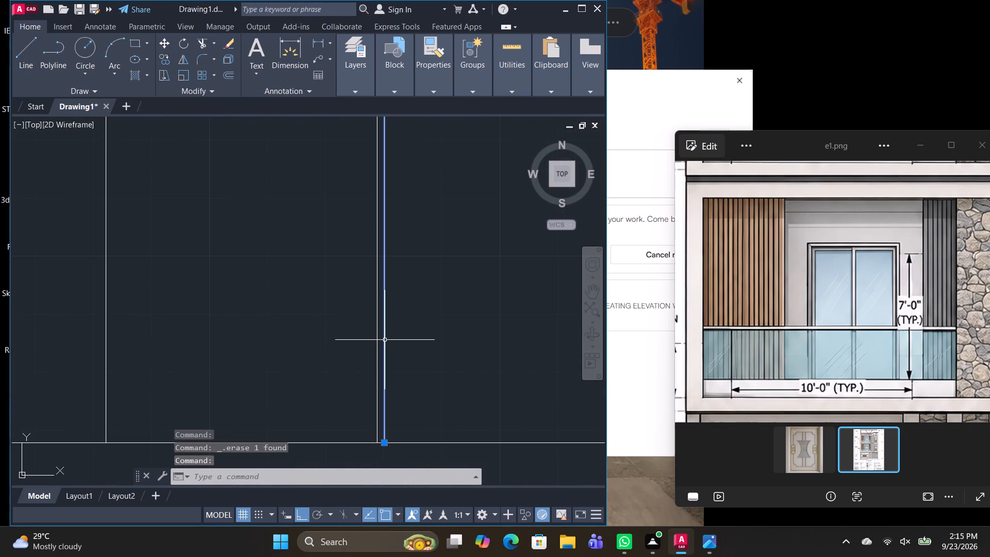
{"action": "key", "text": "Delete"}
{"action": "scroll", "coordinate": [385, 340], "scroll_direction": "down", "scroll_amount": 3}
{"action": "left_click", "coordinate": [385, 340]}
{"action": "key", "text": "Delete"}
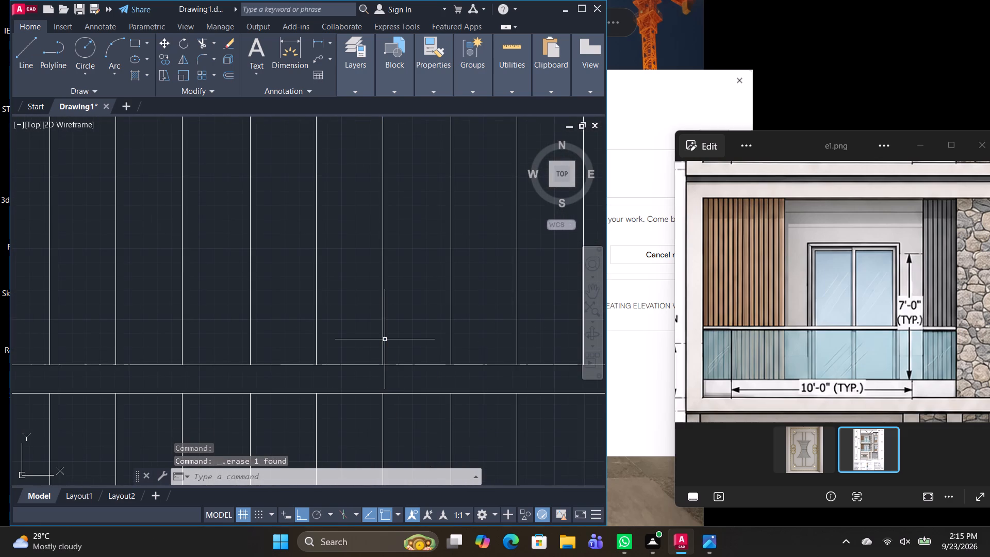
Compare the drawn first-floor balcony with e1.png, examining the layout of slats, door, stone panel and floor below.
{"action": "scroll", "coordinate": [421, 410], "scroll_direction": "down", "scroll_amount": 3}
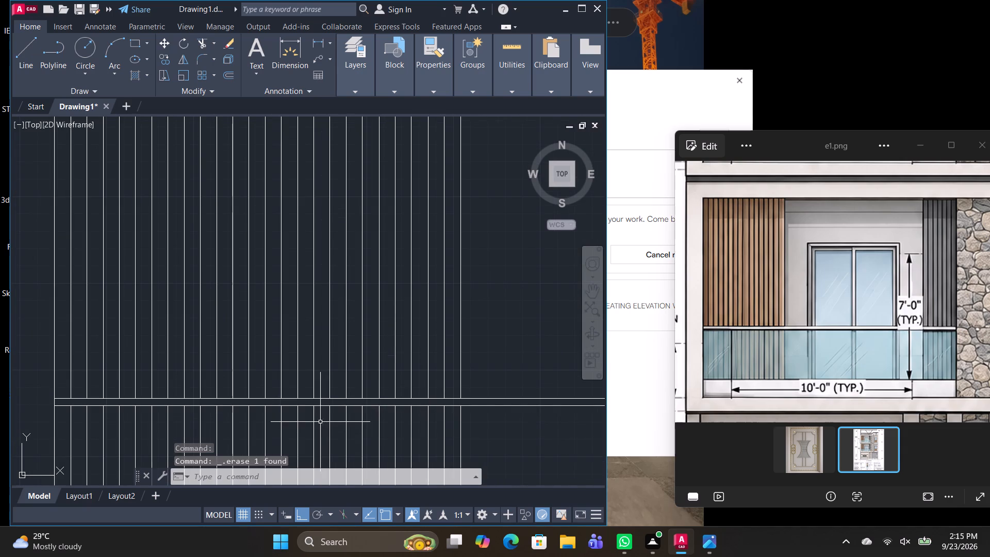
{"action": "scroll", "coordinate": [319, 422], "scroll_direction": "down", "scroll_amount": 2}
{"action": "middle_click_drag", "start_coordinate": [410, 378], "coordinate": [406, 378]}
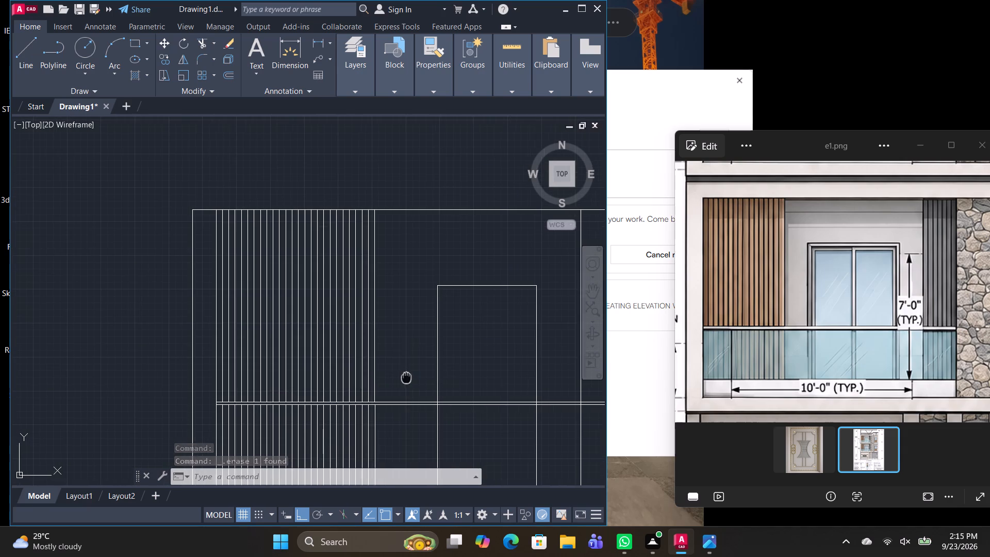
{"action": "middle_click_drag", "start_coordinate": [406, 378], "coordinate": [341, 342]}
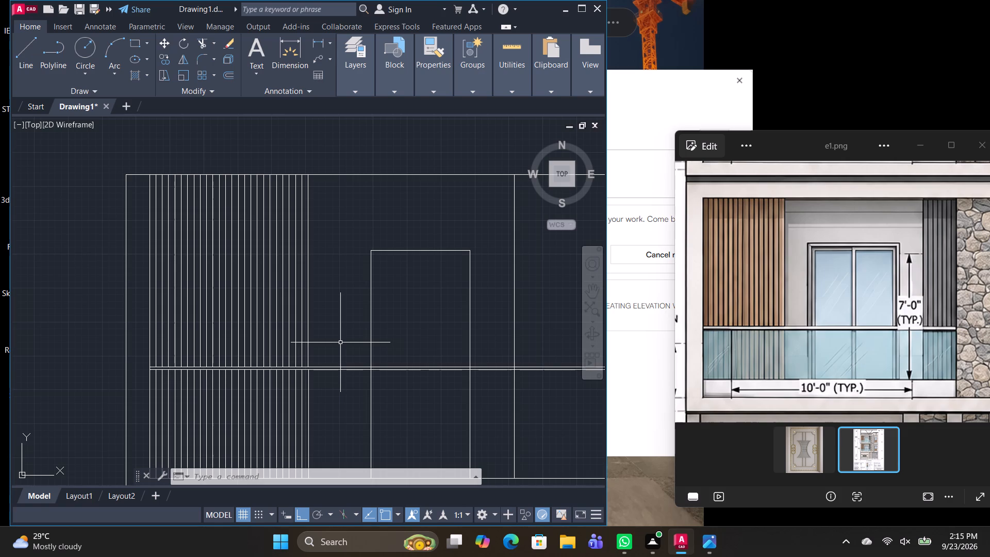
{"action": "left_click_drag", "start_coordinate": [770, 294], "coordinate": [766, 376]}
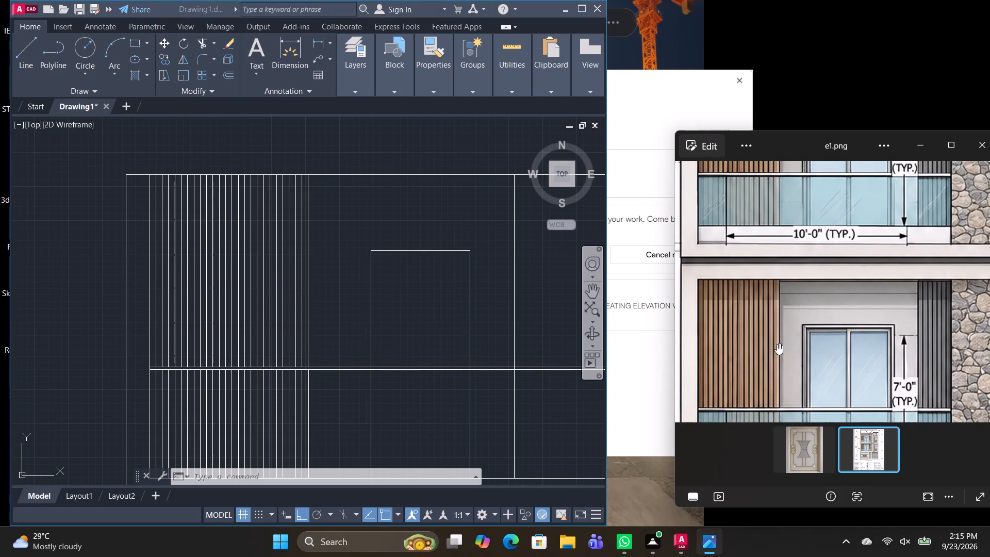
{"action": "scroll", "coordinate": [782, 336], "scroll_direction": "down", "scroll_amount": 8}
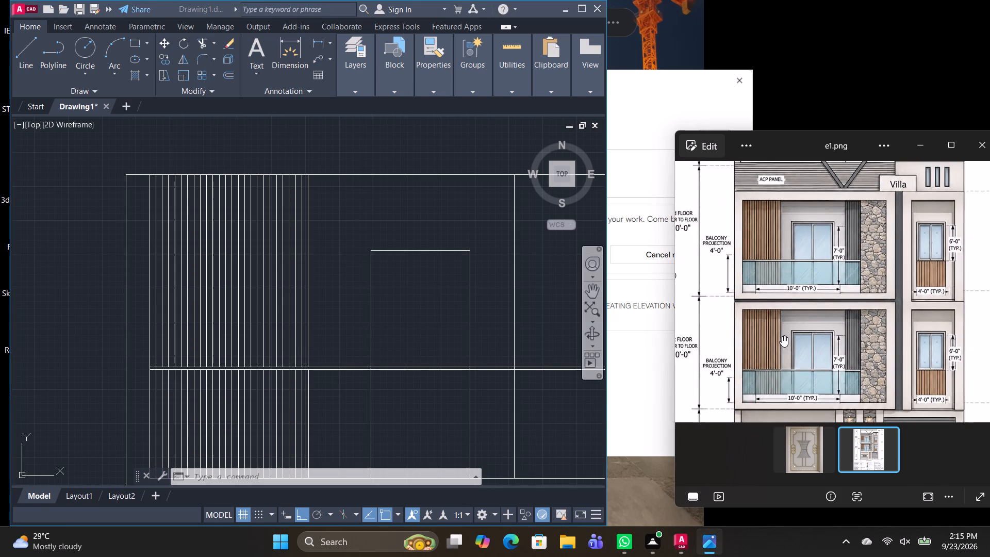
{"action": "scroll", "coordinate": [416, 330], "scroll_direction": "down", "scroll_amount": 1}
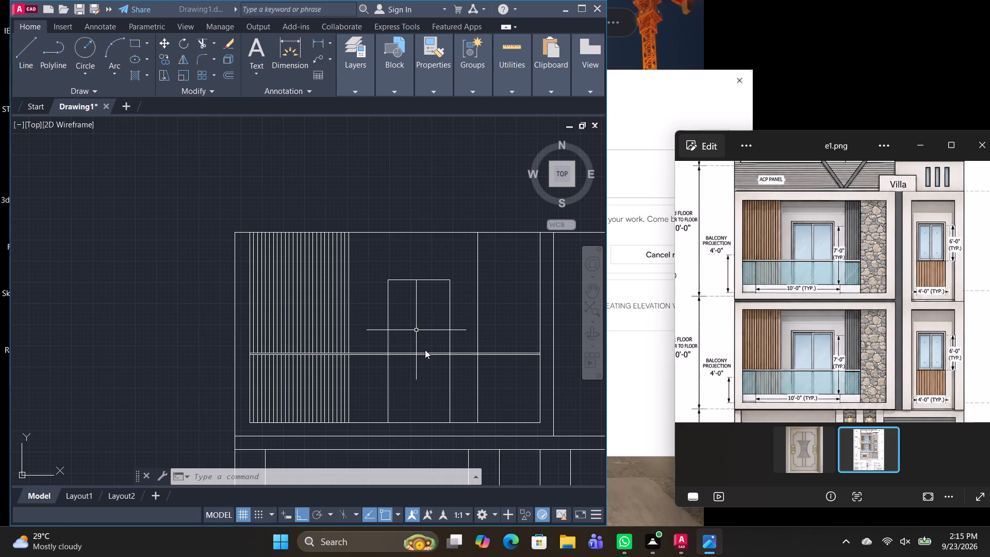
{"action": "scroll", "coordinate": [464, 374], "scroll_direction": "down", "scroll_amount": 1}
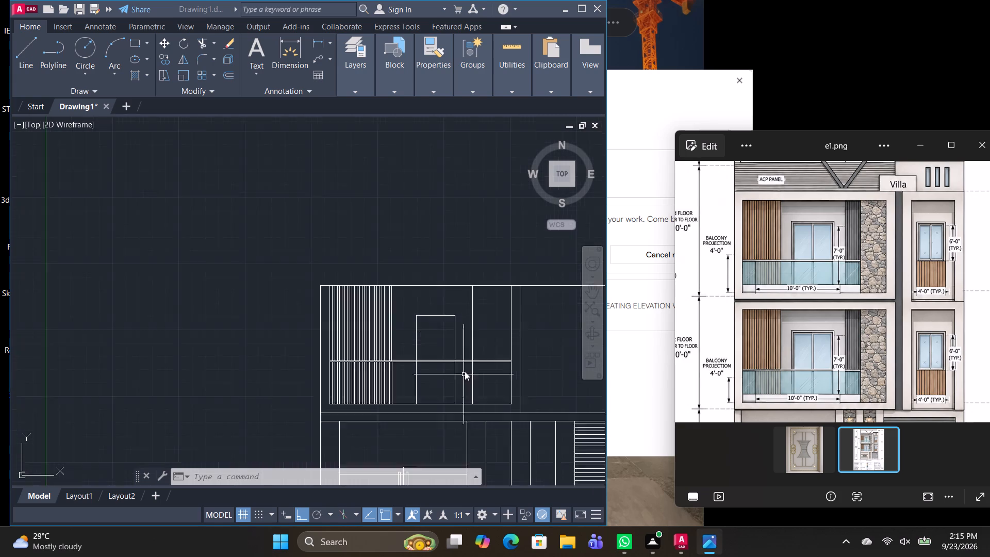
{"action": "scroll", "coordinate": [465, 371], "scroll_direction": "down", "scroll_amount": 2}
{"action": "scroll", "coordinate": [493, 389], "scroll_direction": "up", "scroll_amount": 2}
{"action": "middle_click_drag", "start_coordinate": [531, 387], "coordinate": [465, 369]}
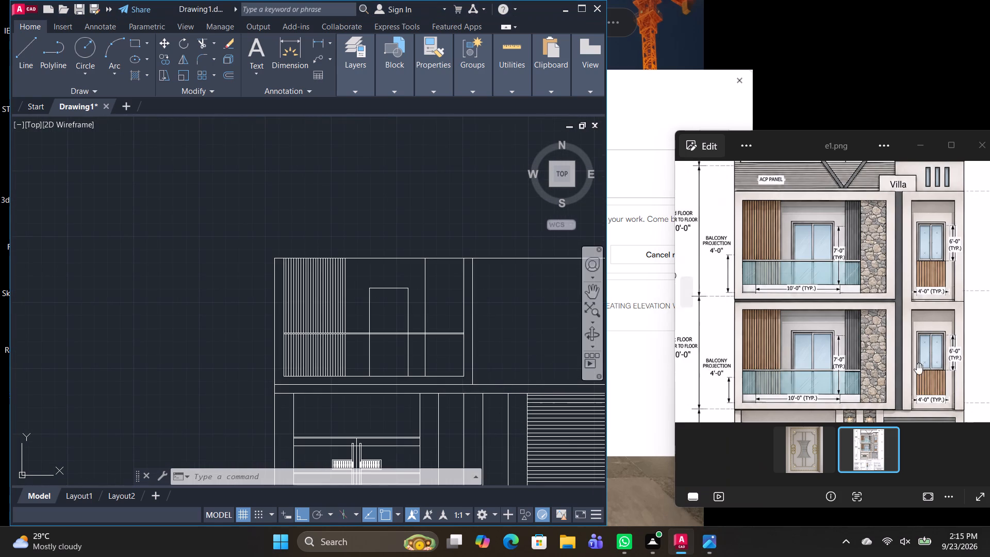
{"action": "left_click_drag", "start_coordinate": [881, 360], "coordinate": [878, 310]}
{"action": "left_click", "coordinate": [878, 310]}
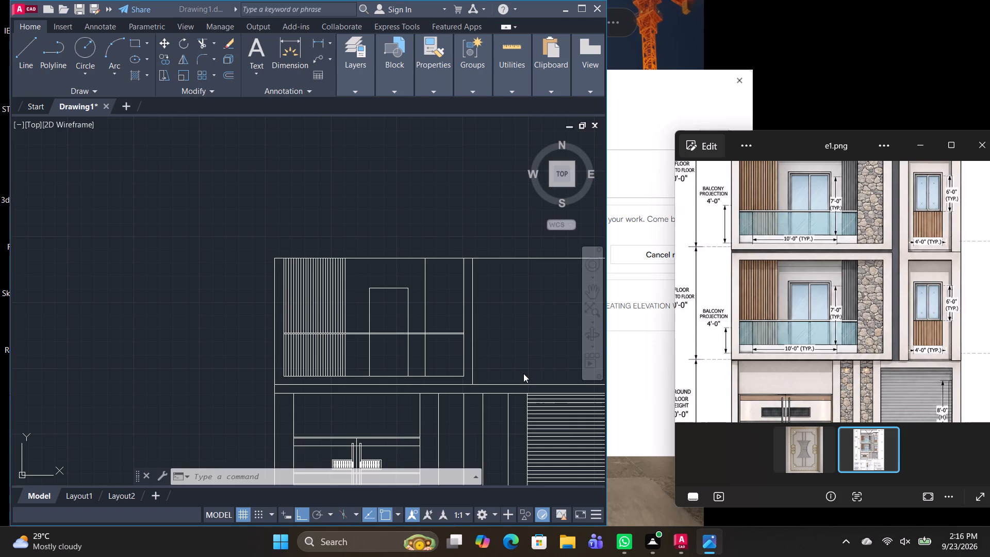
Move the first-floor balcony's door sides, railing lines, stone-panel line and both right edge lines horizontally to the right.
{"action": "left_click_drag", "start_coordinate": [494, 373], "coordinate": [489, 369]}
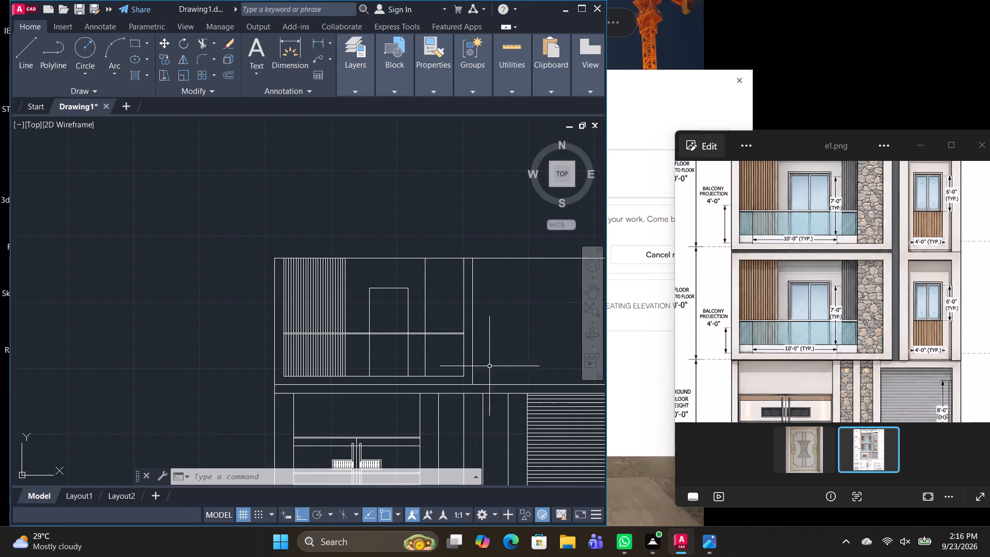
{"action": "left_click_drag", "start_coordinate": [511, 369], "coordinate": [362, 319]}
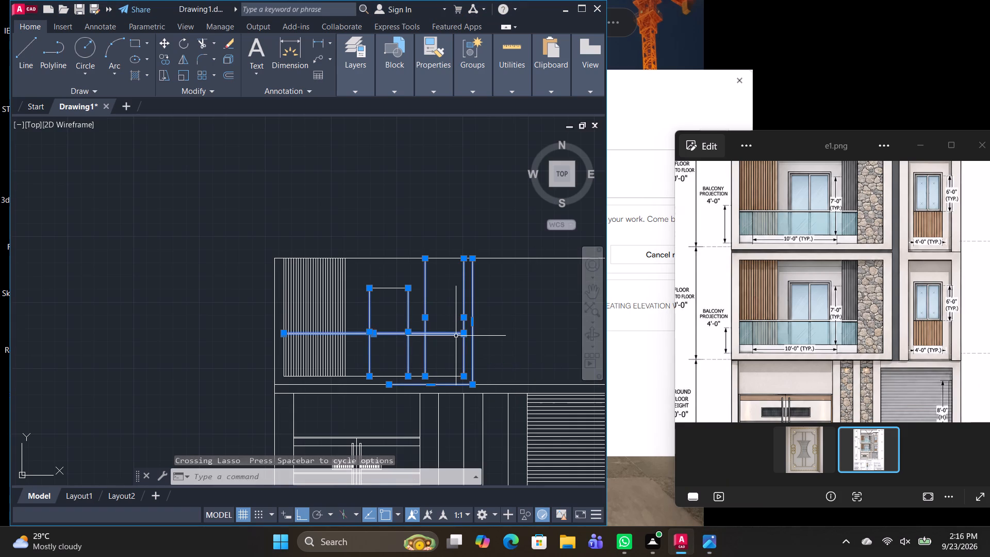
{"action": "type", "text": "M"}
{"action": "key", "text": "space"}
{"action": "left_click", "coordinate": [471, 387]}
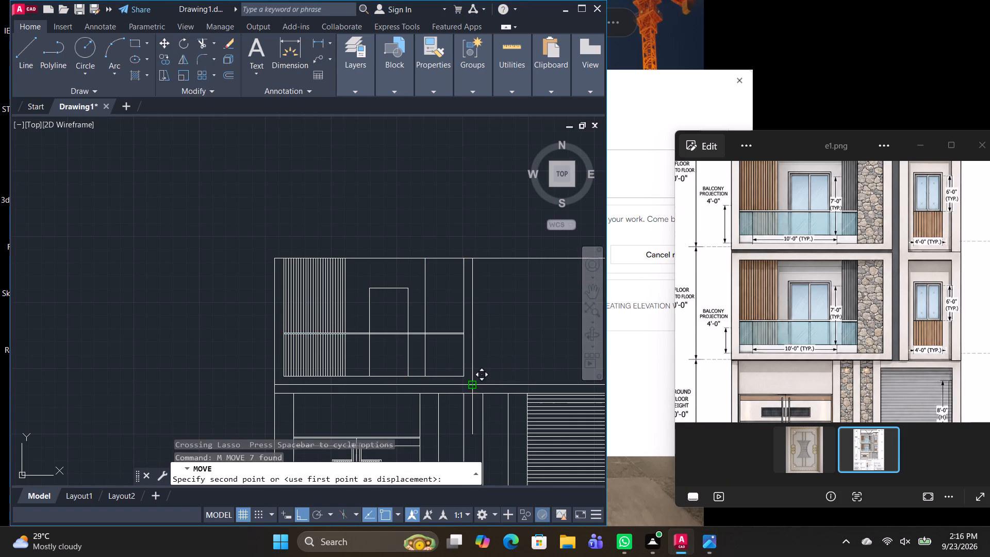
{"action": "left_click", "coordinate": [499, 385]}
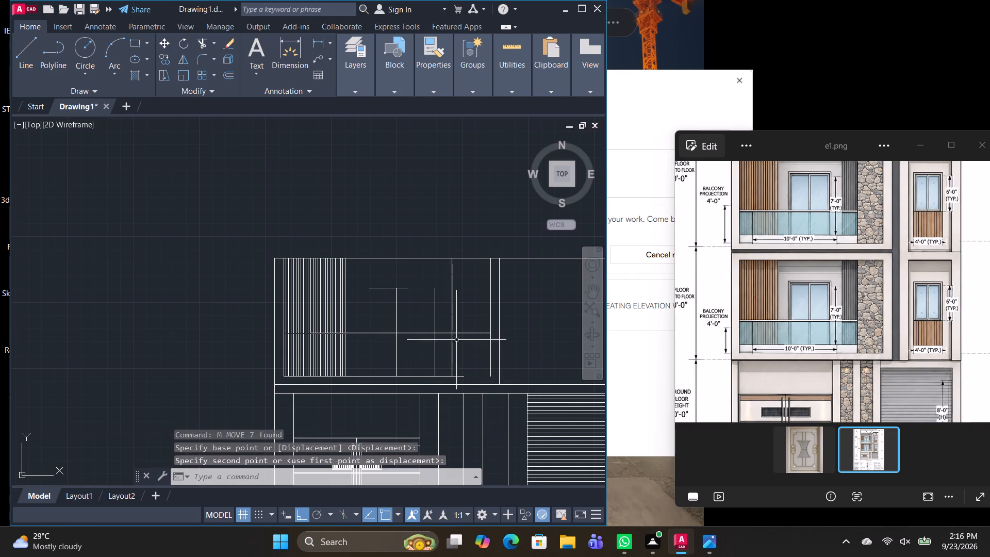
{"action": "key", "text": "Escape"}
Move the door's top line so its right end meets the top of the shifted right door side.
{"action": "left_click", "coordinate": [408, 303]}
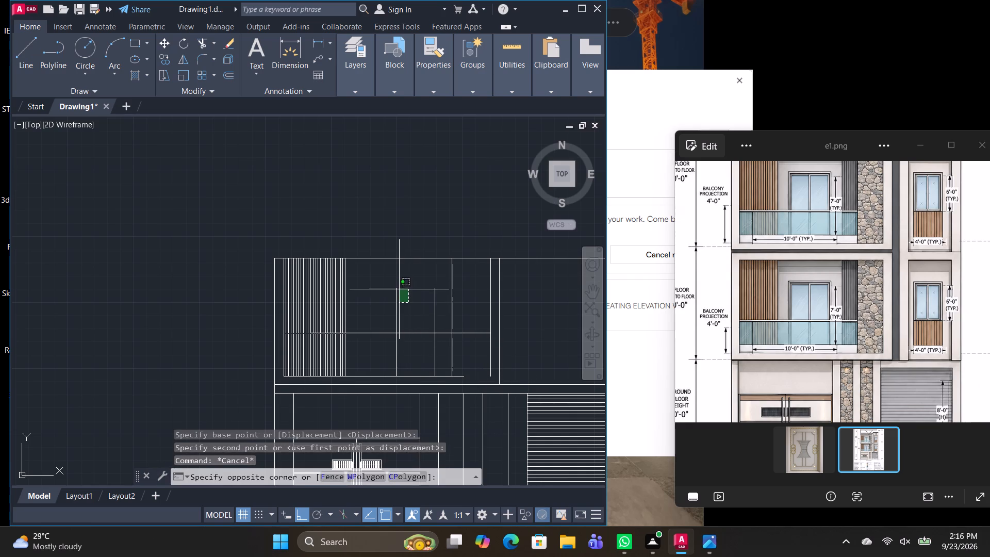
{"action": "left_click", "coordinate": [399, 285]}
{"action": "type", "text": "M"}
{"action": "key", "text": "space"}
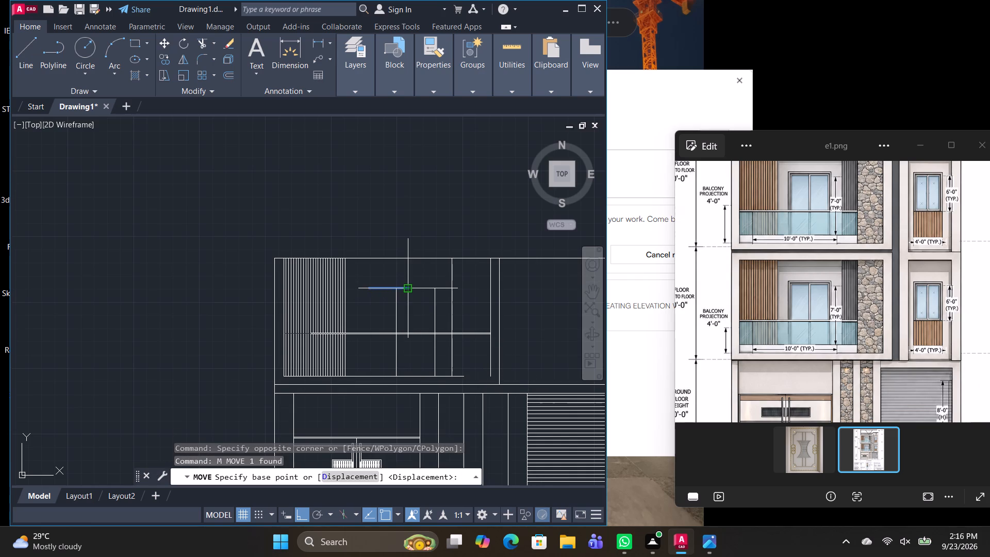
{"action": "left_click", "coordinate": [409, 287]}
{"action": "left_click", "coordinate": [435, 288]}
{"action": "key", "text": "Escape"}
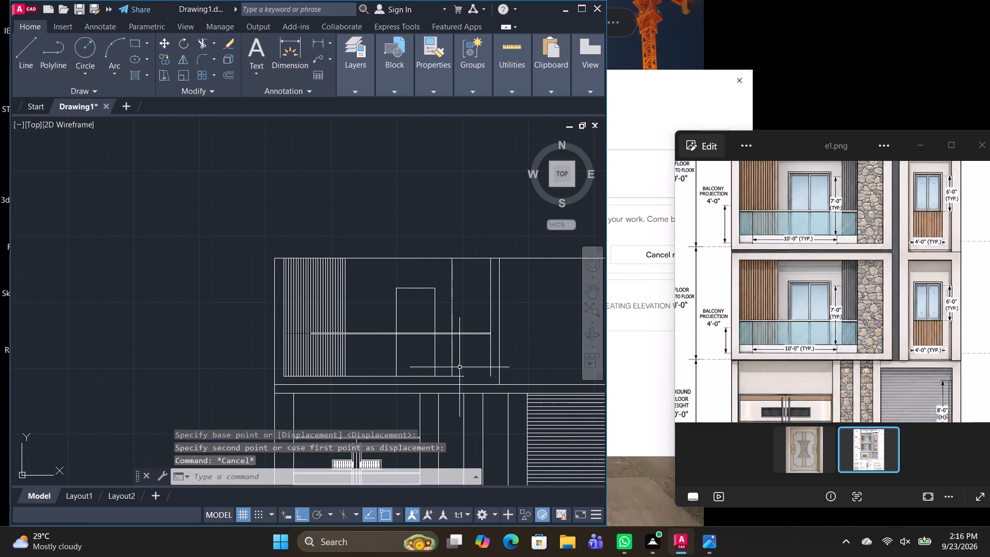
Extend the first-floor balcony's bottom line to the shifted inner right edge.
{"action": "type", "text": "TR"}
{"action": "key", "text": "space"}
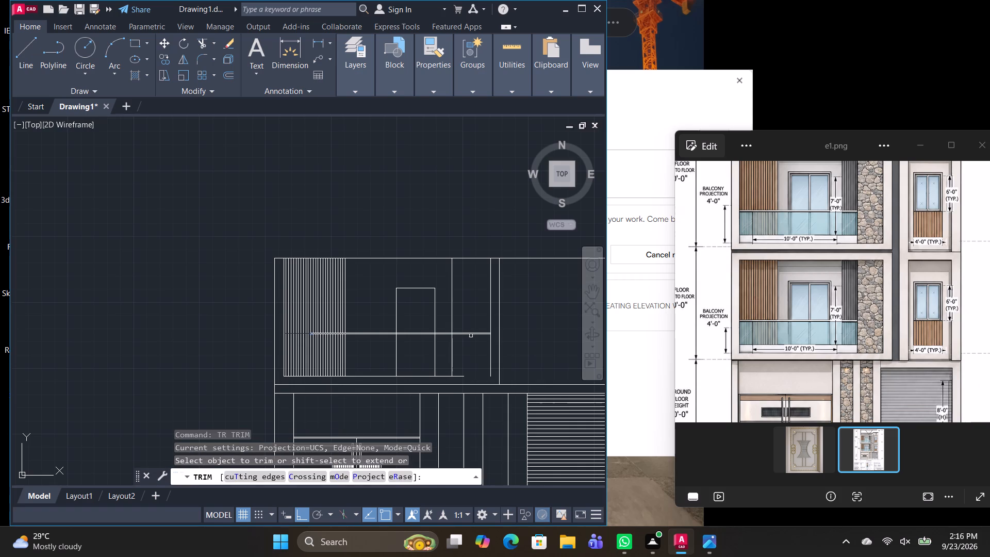
{"action": "scroll", "coordinate": [471, 347], "scroll_direction": "up", "scroll_amount": 1}
{"action": "left_click", "coordinate": [454, 393], "text": "shift"}
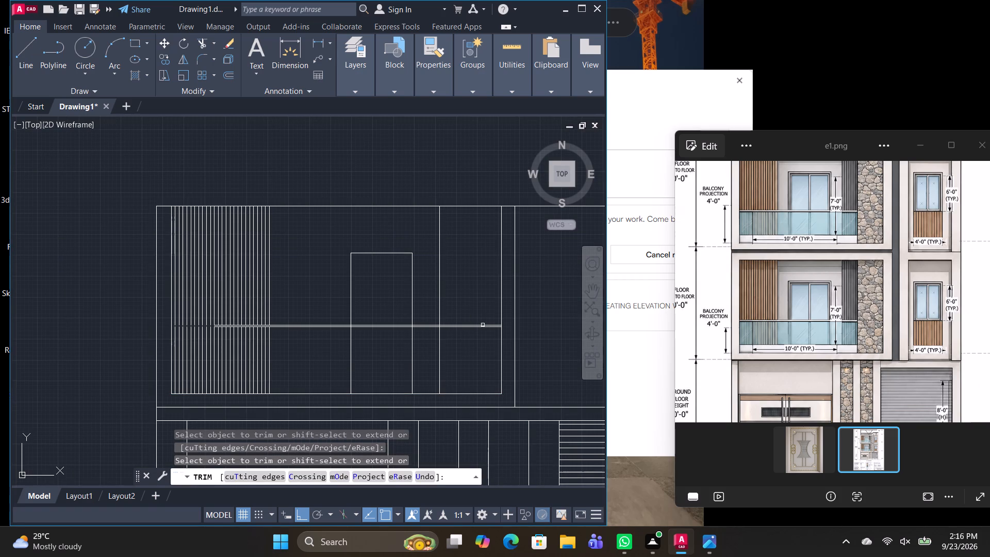
Extend both railing lines leftward from slat to slat across the left slat panel.
{"action": "scroll", "coordinate": [213, 326], "scroll_direction": "up", "scroll_amount": 4, "text": "shift"}
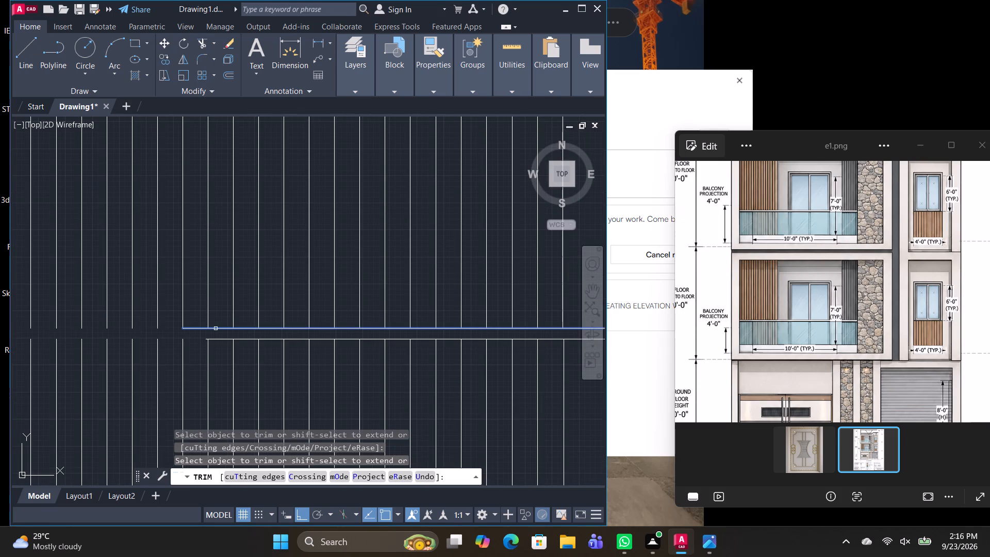
{"action": "left_click", "coordinate": [216, 329], "text": "shift"}
{"action": "left_click", "coordinate": [213, 339], "text": "shift"}
{"action": "triple_click", "coordinate": [193, 339], "text": "shift"}
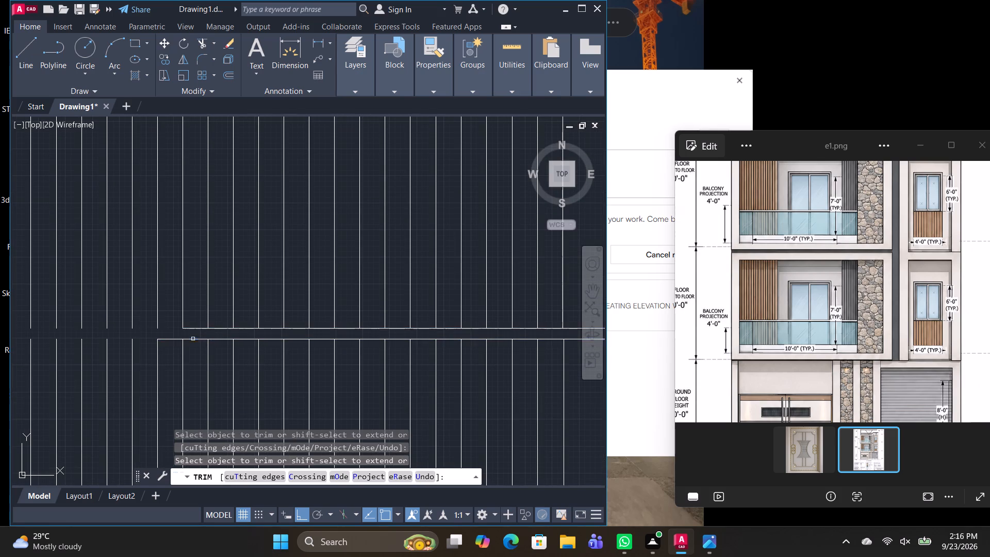
{"action": "double_click", "coordinate": [192, 340], "text": "shift"}
{"action": "left_click", "coordinate": [190, 342], "text": "shift"}
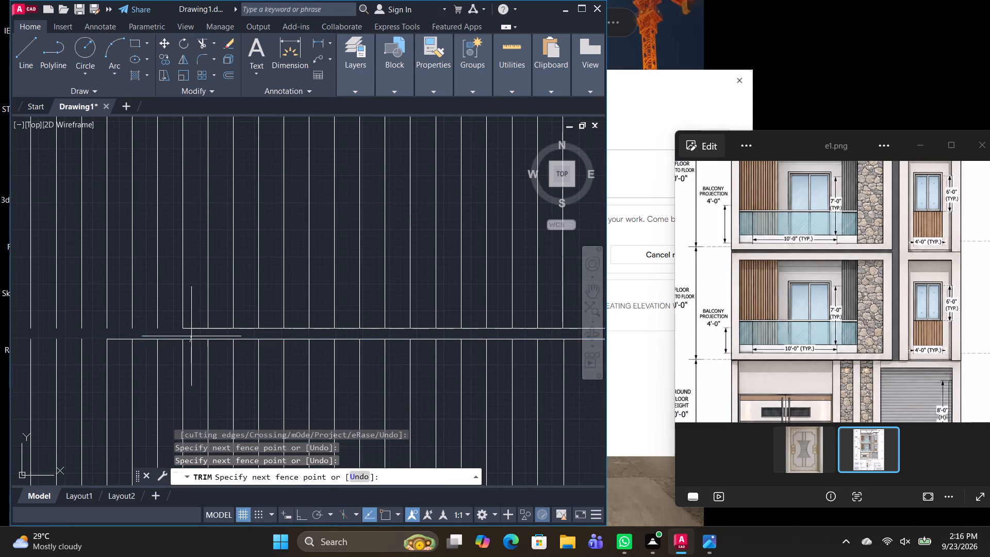
{"action": "left_click", "coordinate": [193, 306], "text": "shift"}
{"action": "left_click_drag", "start_coordinate": [195, 353], "coordinate": [193, 282], "text": "shift"}
{"action": "left_click_drag", "start_coordinate": [191, 369], "coordinate": [198, 298], "text": "shift"}
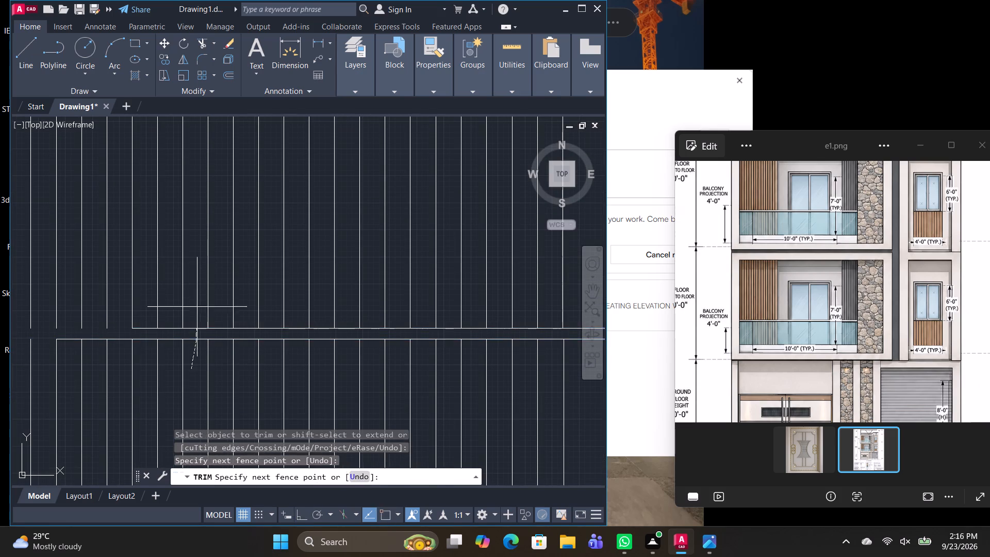
{"action": "left_click_drag", "start_coordinate": [198, 298], "coordinate": [199, 284], "text": "shift"}
{"action": "left_click_drag", "start_coordinate": [196, 361], "coordinate": [194, 265], "text": "shift"}
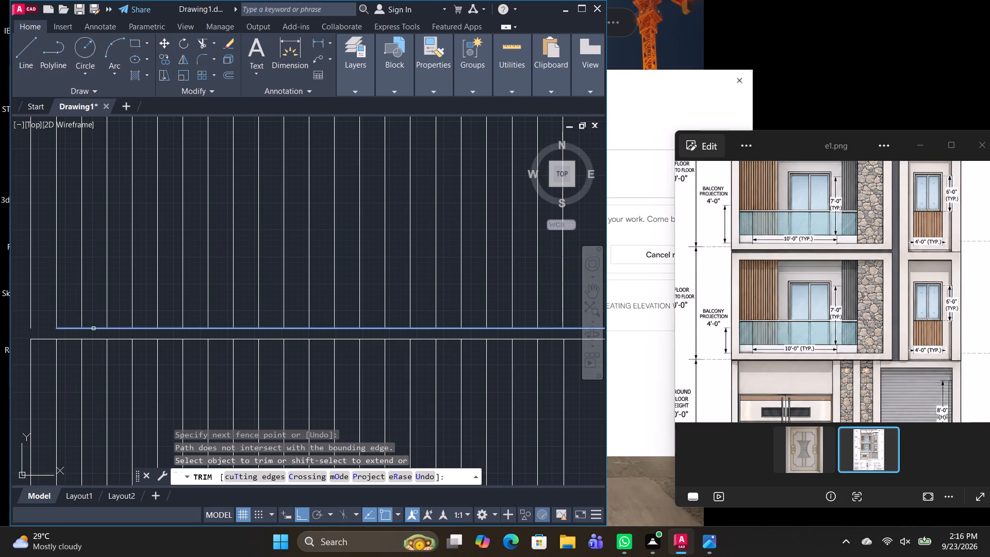
Extend the upper and lower railing lines across the remaining slats to the balcony's inner left edge.
{"action": "left_click", "coordinate": [93, 329], "text": "shift"}
{"action": "left_click", "coordinate": [74, 329], "text": "shift"}
{"action": "scroll", "coordinate": [82, 332], "scroll_direction": "down", "scroll_amount": 3}
{"action": "scroll", "coordinate": [76, 334], "scroll_direction": "up", "scroll_amount": 3}
{"action": "left_click_drag", "start_coordinate": [62, 357], "coordinate": [66, 282], "text": "shift"}
{"action": "middle_click_drag", "start_coordinate": [74, 380], "coordinate": [147, 380]}
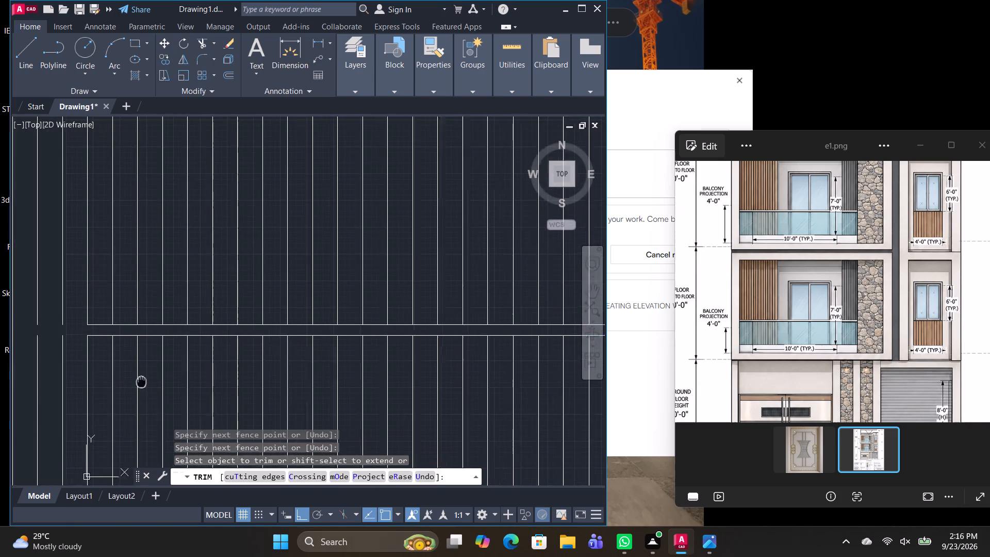
{"action": "middle_click_drag", "start_coordinate": [147, 380], "coordinate": [154, 377]}
{"action": "left_click_drag", "start_coordinate": [135, 360], "coordinate": [144, 269], "text": "shift"}
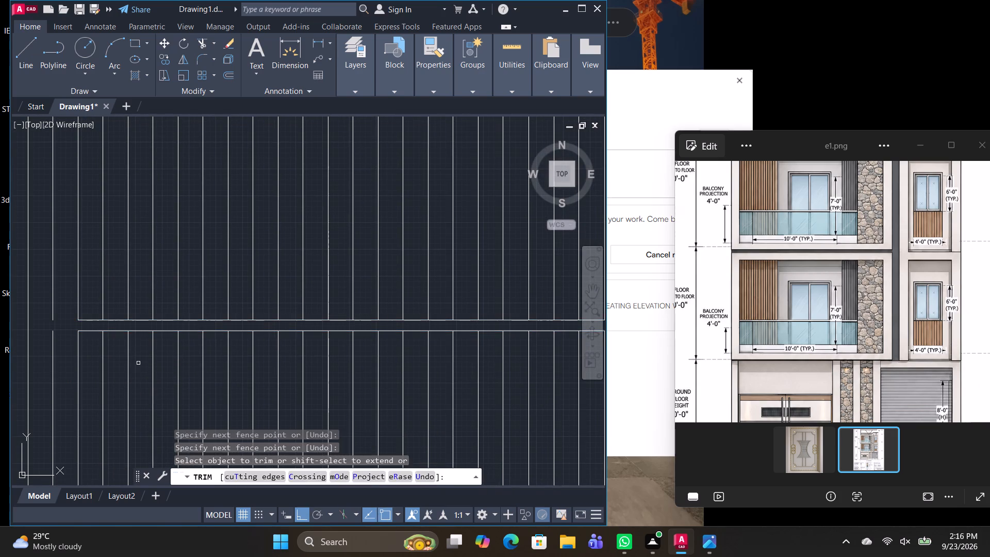
{"action": "left_click_drag", "start_coordinate": [136, 367], "coordinate": [132, 265], "text": "shift"}
{"action": "left_click_drag", "start_coordinate": [144, 368], "coordinate": [133, 251], "text": "shift"}
{"action": "left_click_drag", "start_coordinate": [140, 345], "coordinate": [143, 255], "text": "shift"}
{"action": "middle_click_drag", "start_coordinate": [132, 369], "coordinate": [216, 338]}
{"action": "scroll", "coordinate": [216, 338], "scroll_direction": "down", "scroll_amount": 2}
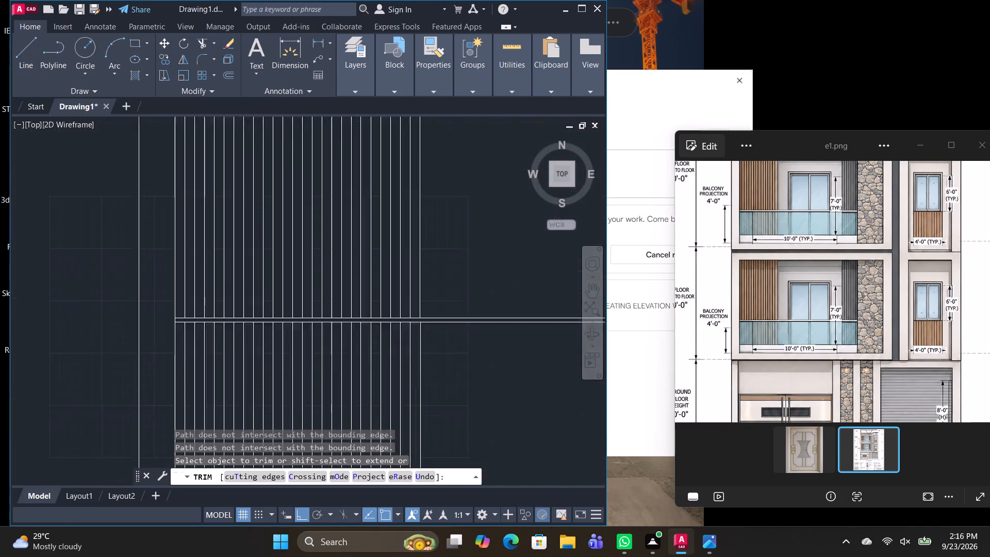
{"action": "scroll", "coordinate": [216, 338], "scroll_direction": "down", "scroll_amount": 2}
{"action": "middle_click_drag", "start_coordinate": [349, 366], "coordinate": [218, 339]}
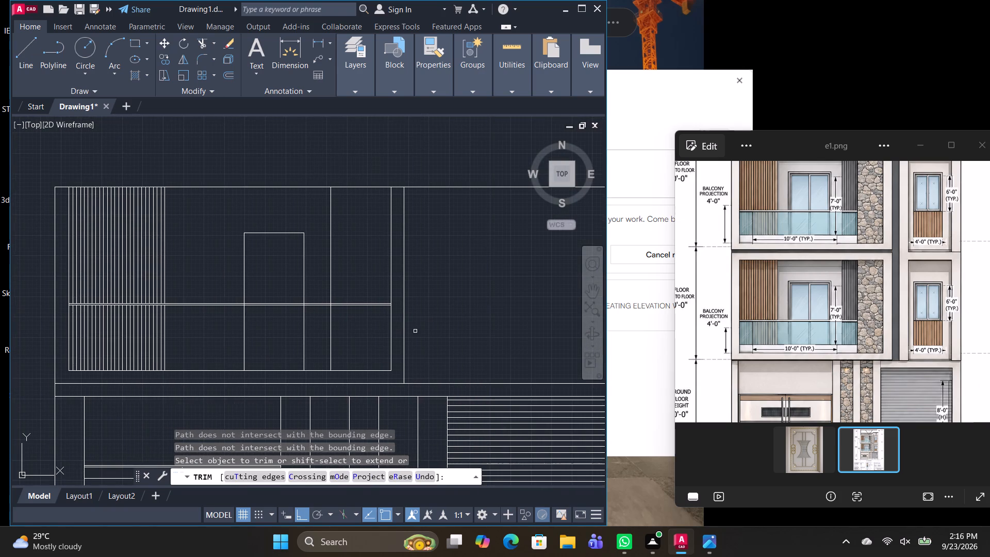
{"action": "scroll", "coordinate": [441, 333], "scroll_direction": "down", "scroll_amount": 1}
{"action": "middle_click_drag", "start_coordinate": [456, 351], "coordinate": [425, 318]}
{"action": "key", "text": "Escape"}
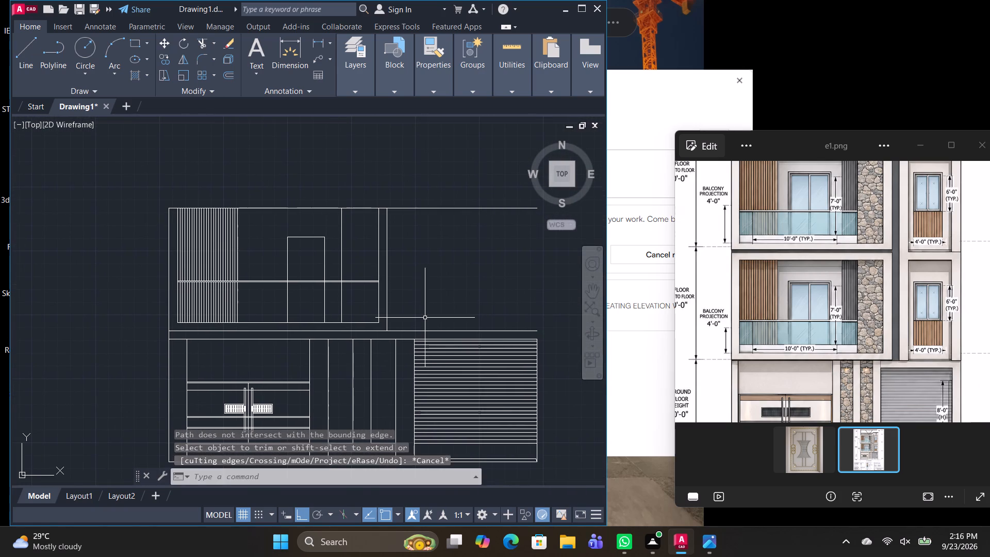
Copy the whole first-floor balcony straight up from the slab's left endpoint to the floor's top-left endpoint to form the second floor.
{"action": "left_click", "coordinate": [392, 334]}
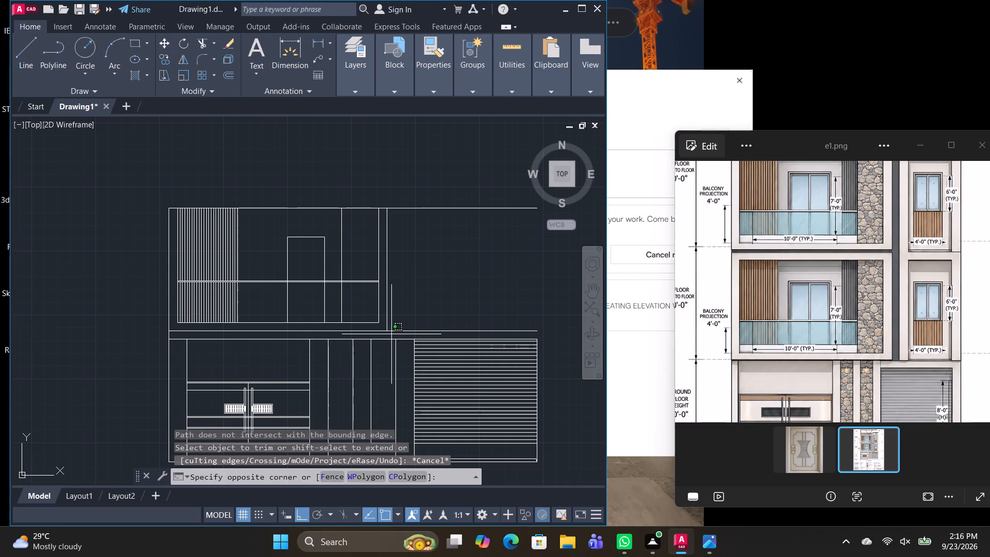
{"action": "left_click", "coordinate": [103, 183]}
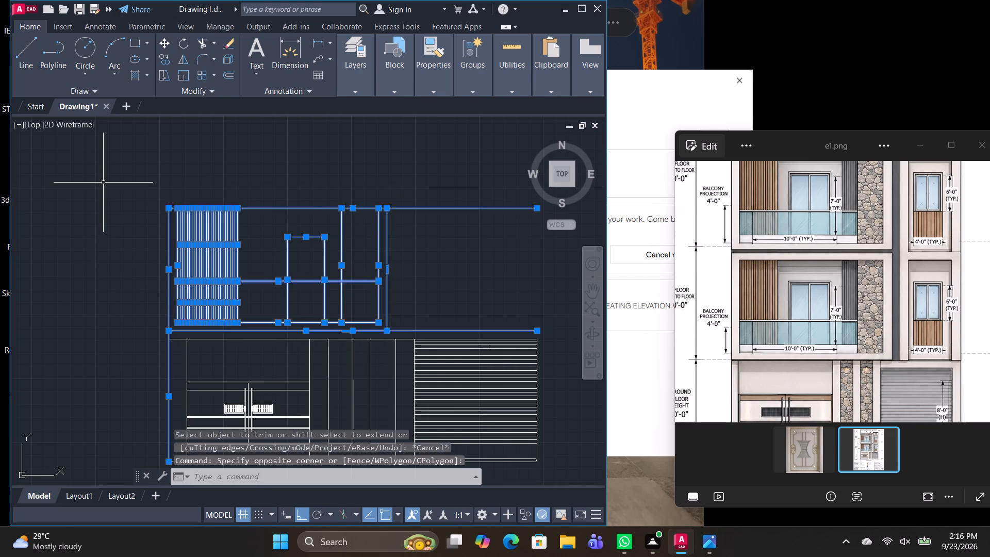
{"action": "type", "text": "CO"}
{"action": "key", "text": "space"}
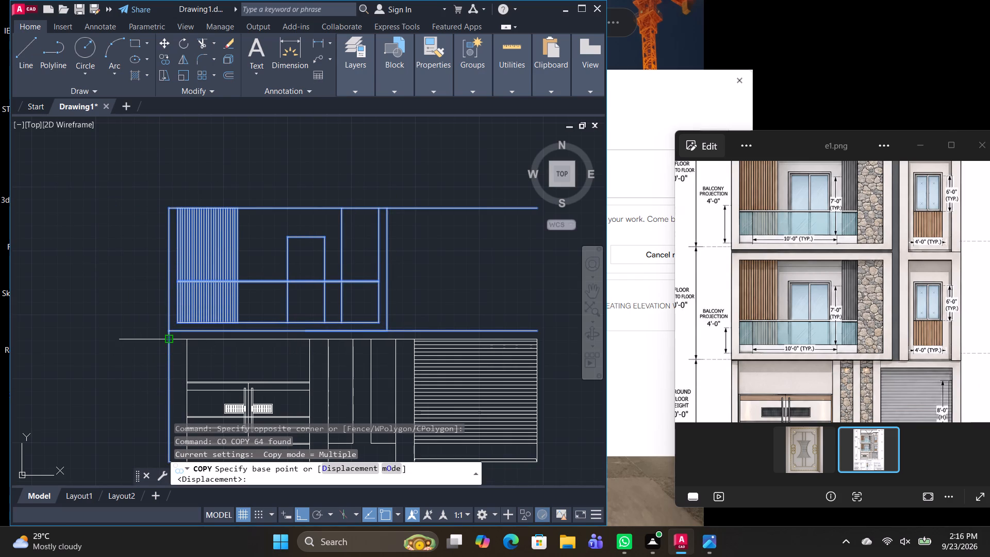
{"action": "left_click", "coordinate": [170, 339]}
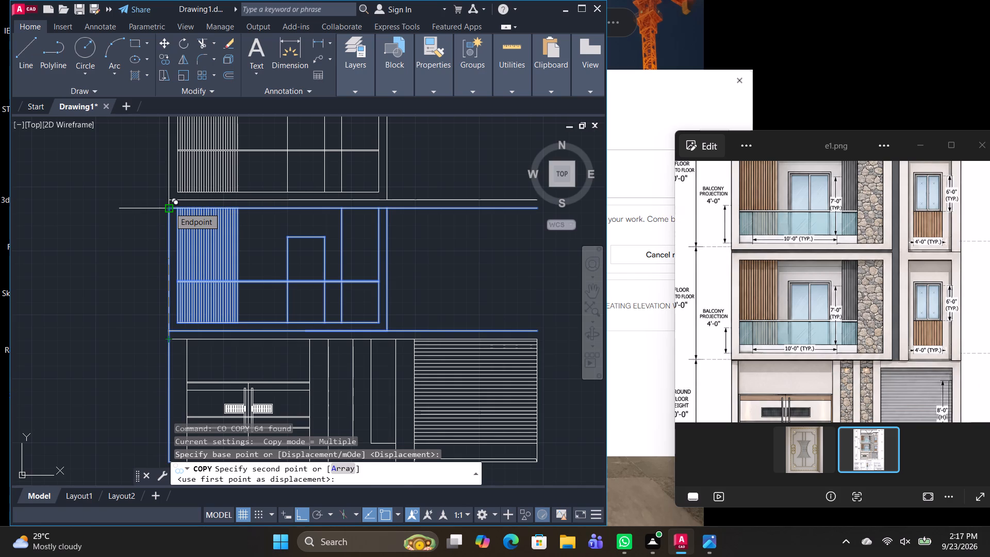
{"action": "left_click", "coordinate": [170, 207]}
{"action": "key", "text": "grave"}
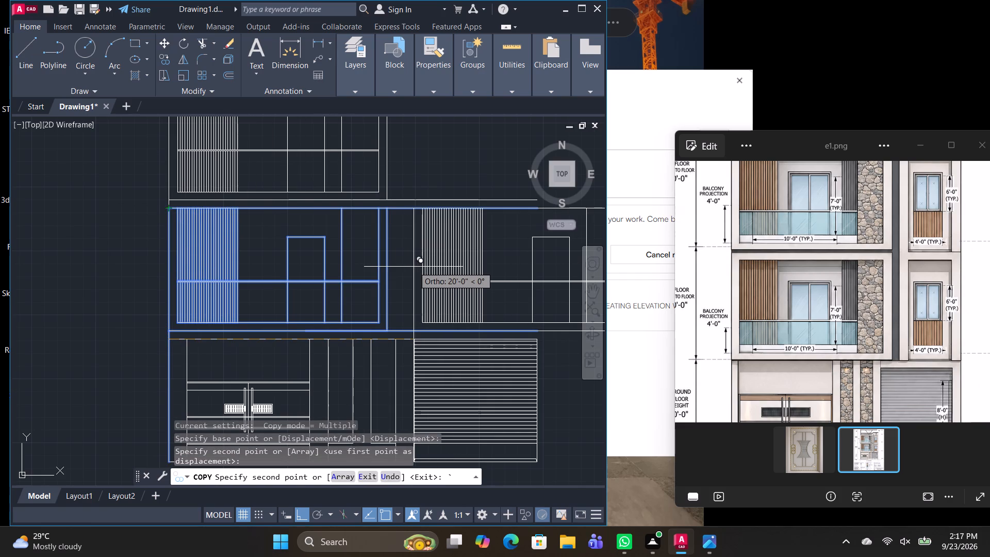
{"action": "key", "text": "Escape"}
Examine the upper floors and parapet in e1.png against the drawn elevation.
{"action": "left_click_drag", "start_coordinate": [770, 258], "coordinate": [771, 284]}
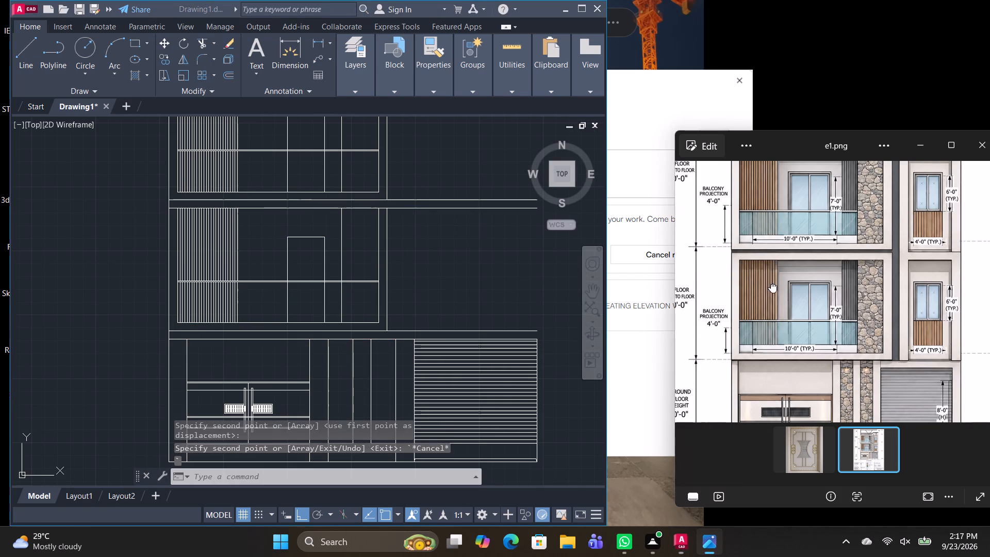
{"action": "left_click_drag", "start_coordinate": [771, 284], "coordinate": [778, 359]}
{"action": "scroll", "coordinate": [422, 262], "scroll_direction": "down", "scroll_amount": 2}
{"action": "scroll", "coordinate": [395, 250], "scroll_direction": "up", "scroll_amount": 1}
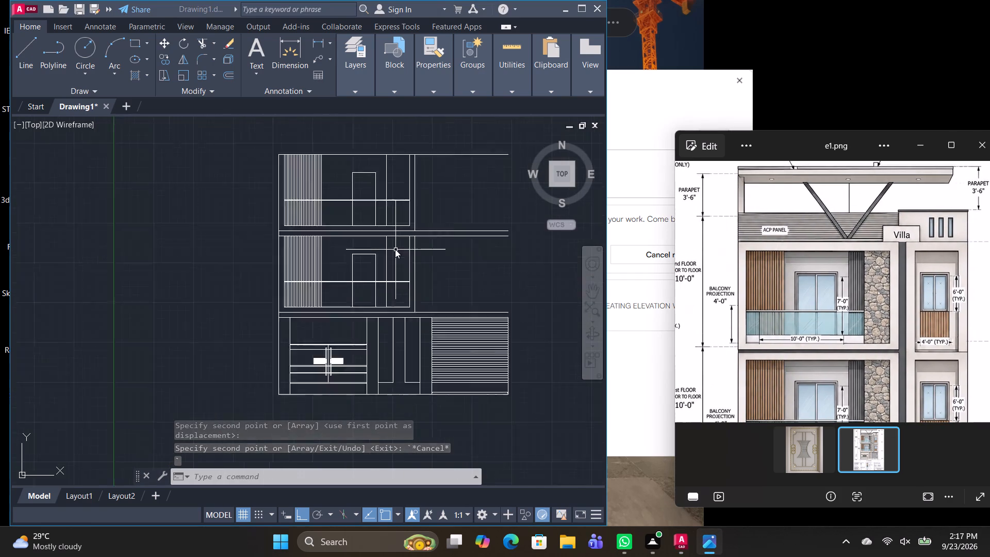
{"action": "scroll", "coordinate": [395, 249], "scroll_direction": "up", "scroll_amount": 1}
{"action": "middle_click_drag", "start_coordinate": [450, 264], "coordinate": [398, 240]}
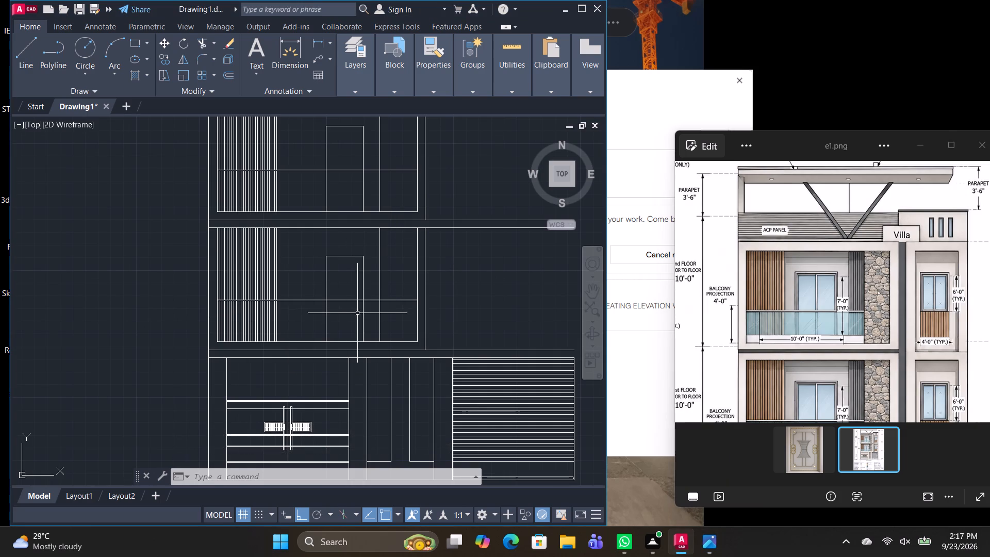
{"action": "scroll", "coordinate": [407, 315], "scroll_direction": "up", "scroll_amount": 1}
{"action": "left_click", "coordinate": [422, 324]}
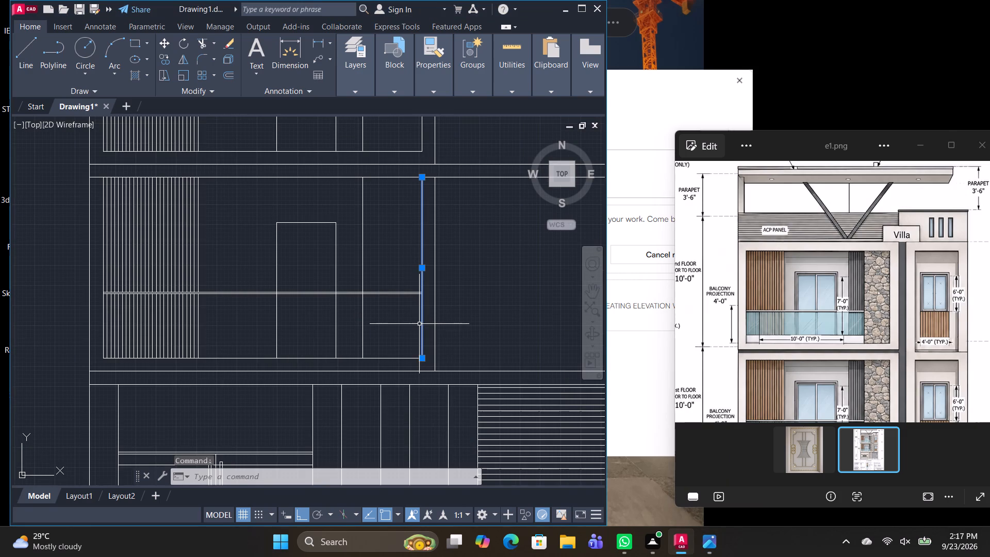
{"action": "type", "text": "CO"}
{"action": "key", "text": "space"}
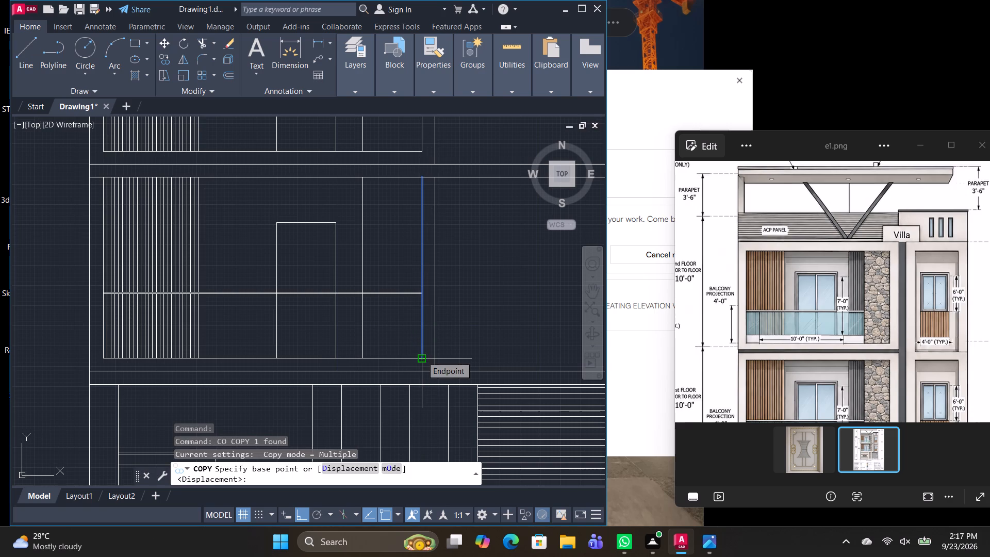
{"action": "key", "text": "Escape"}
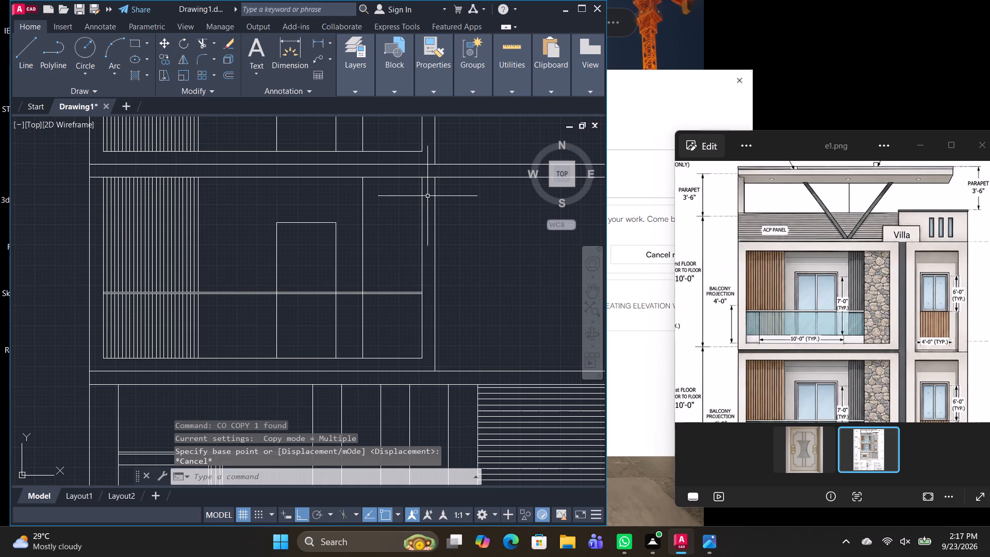
Copy both floors' right inner balcony edges leftward as a fitted array of 15 items ending at the right slat panel's left edge.
{"action": "left_click", "coordinate": [422, 199]}
{"action": "left_click", "coordinate": [422, 145]}
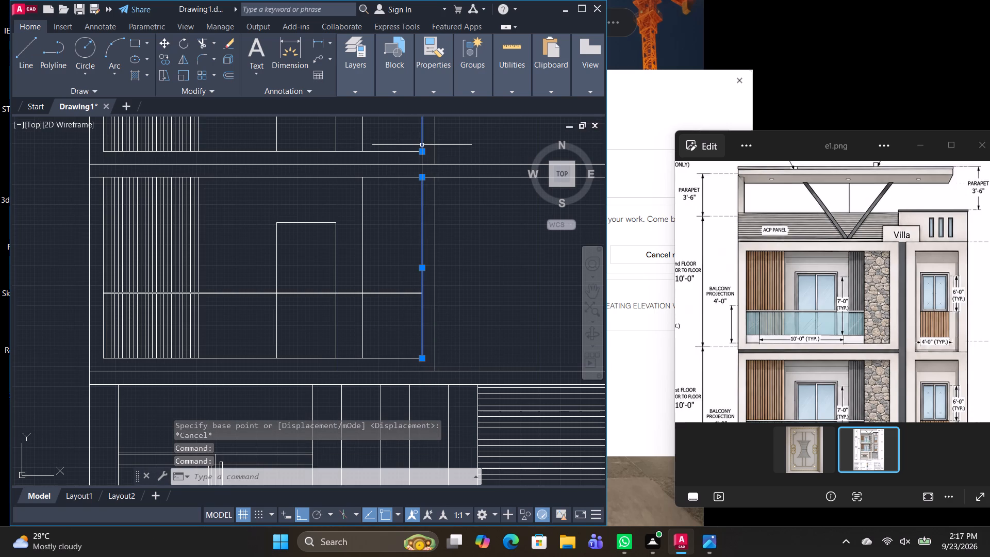
{"action": "type", "text": "CO"}
{"action": "key", "text": "space"}
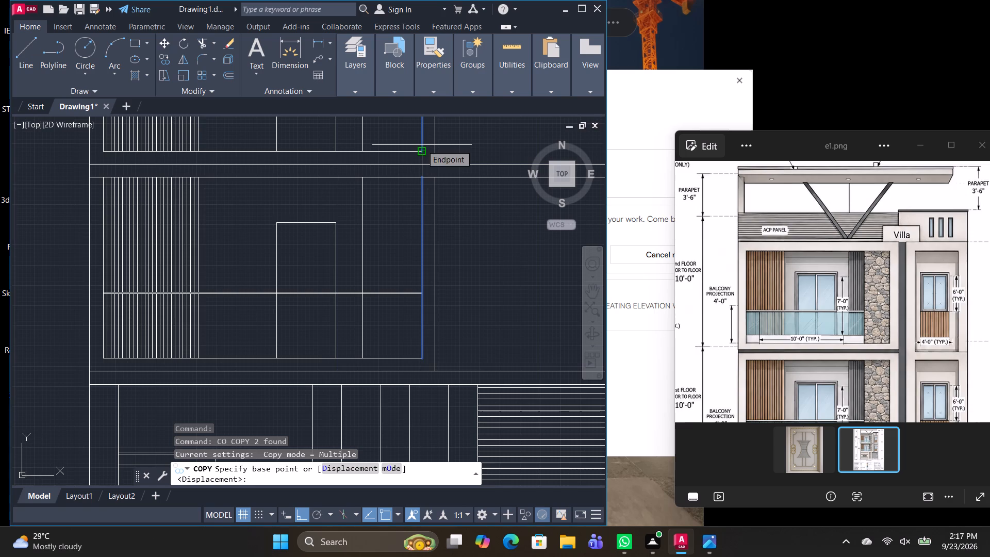
{"action": "left_click", "coordinate": [419, 359]}
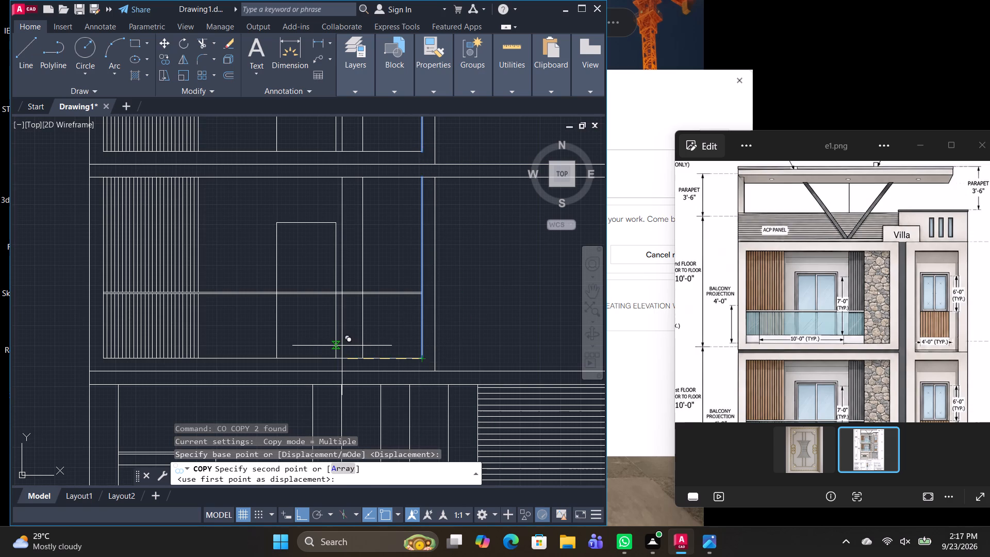
{"action": "type", "text": "A"}
{"action": "key", "text": "space"}
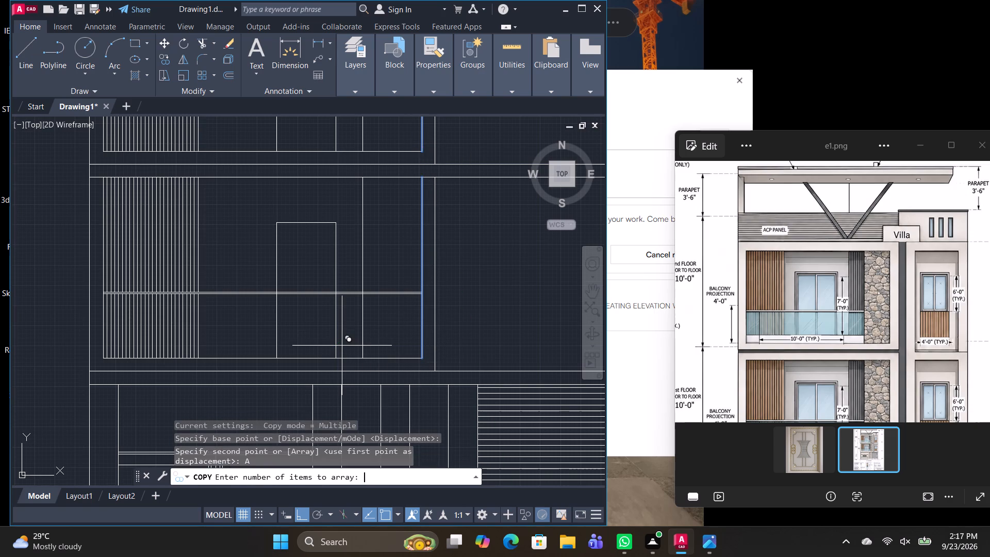
{"action": "type", "text": "15"}
{"action": "key", "text": "Return"}
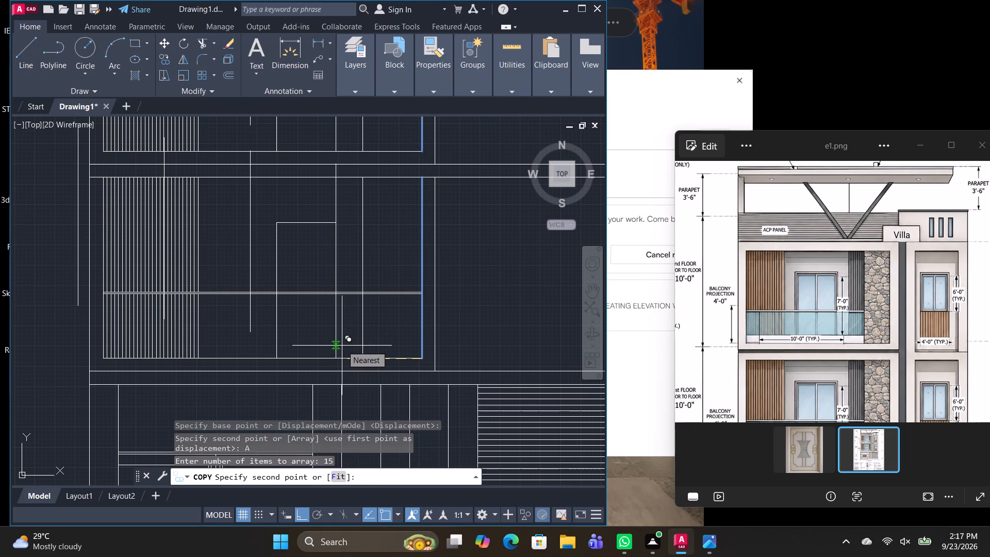
{"action": "type", "text": "F"}
{"action": "key", "text": "space"}
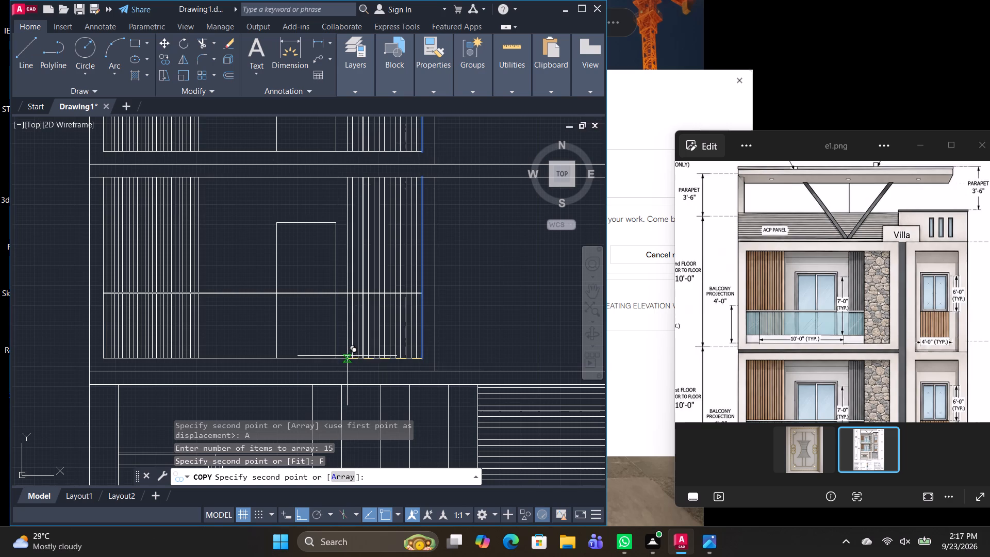
{"action": "scroll", "coordinate": [365, 353], "scroll_direction": "up", "scroll_amount": 4}
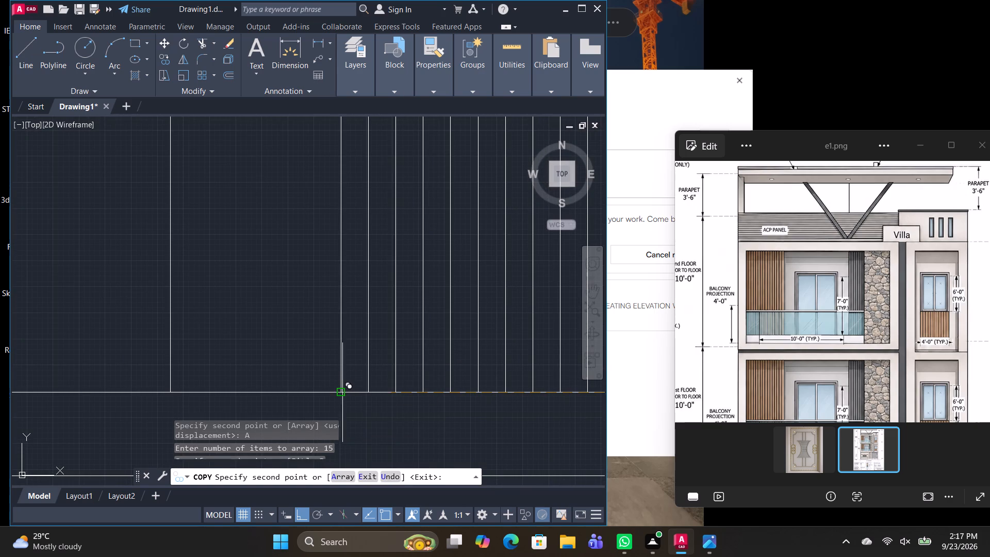
{"action": "left_click", "coordinate": [342, 392]}
{"action": "scroll", "coordinate": [375, 339], "scroll_direction": "down", "scroll_amount": 4}
{"action": "key", "text": "Escape"}
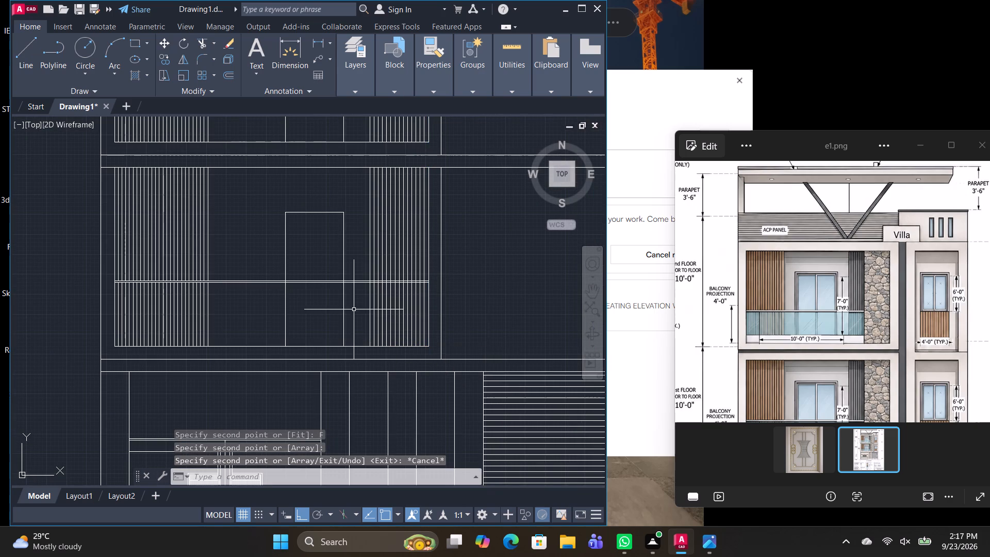
Trim the first-floor right panel's slats between the upper and lower railing lines.
{"action": "scroll", "coordinate": [354, 309], "scroll_direction": "up", "scroll_amount": 3}
{"action": "middle_click_drag", "start_coordinate": [418, 298], "coordinate": [276, 337]}
{"action": "type", "text": "TR"}
{"action": "key", "text": "space"}
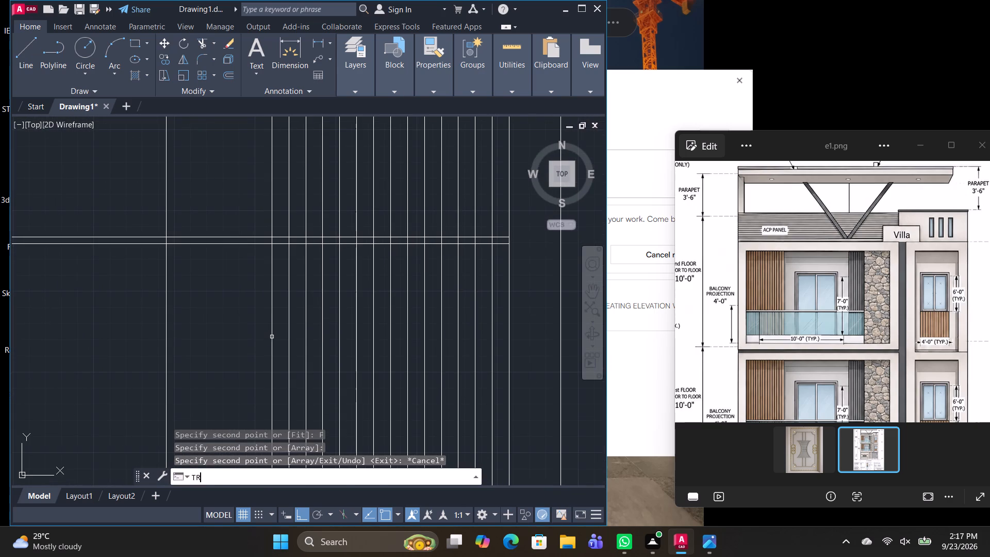
{"action": "scroll", "coordinate": [325, 246], "scroll_direction": "up", "scroll_amount": 3}
{"action": "left_click_drag", "start_coordinate": [58, 227], "coordinate": [64, 227]}
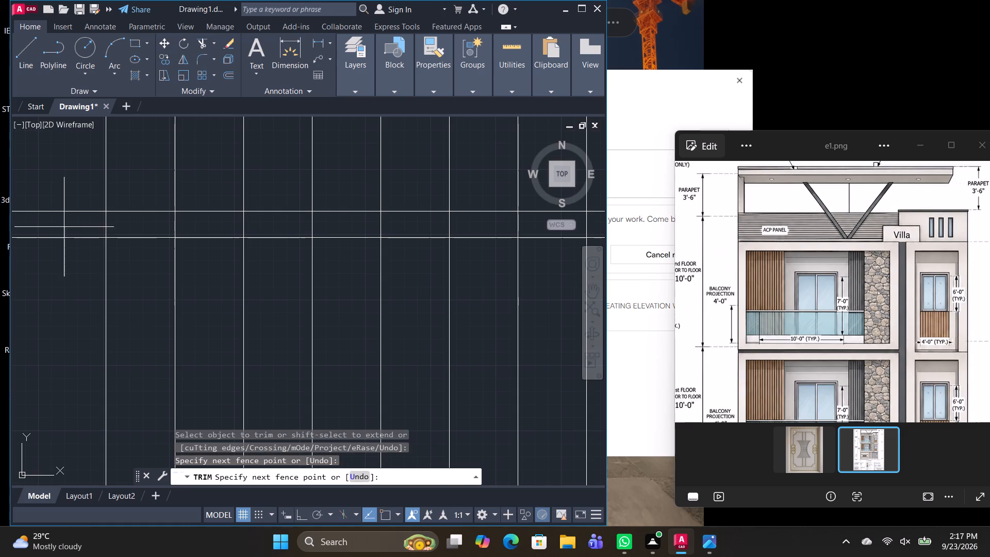
{"action": "left_click_drag", "start_coordinate": [64, 227], "coordinate": [481, 225]}
{"action": "middle_click_drag", "start_coordinate": [488, 230], "coordinate": [194, 247]}
{"action": "left_click_drag", "start_coordinate": [192, 247], "coordinate": [523, 247]}
{"action": "middle_click_drag", "start_coordinate": [523, 247], "coordinate": [179, 283]}
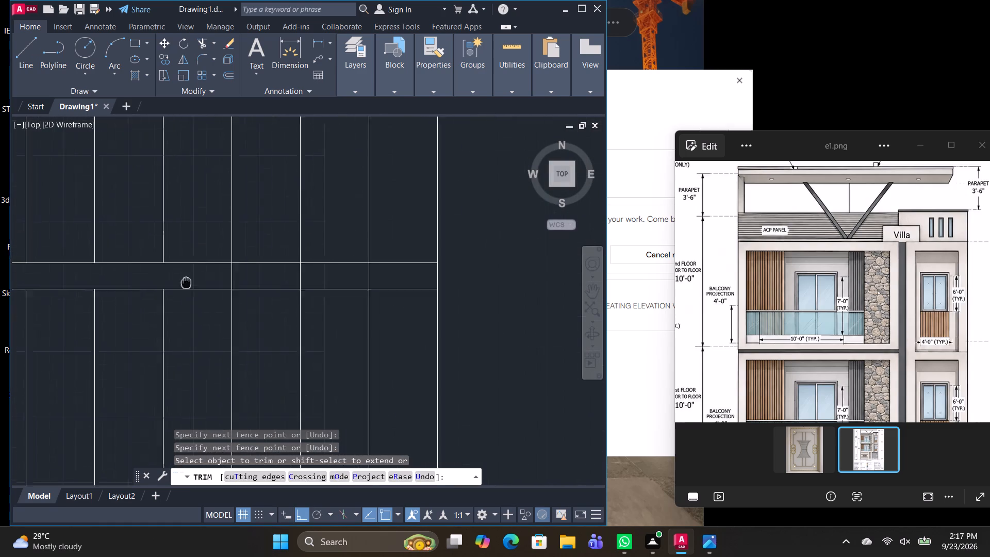
{"action": "middle_click_drag", "start_coordinate": [179, 283], "coordinate": [170, 283]}
{"action": "left_click_drag", "start_coordinate": [163, 283], "coordinate": [384, 285]}
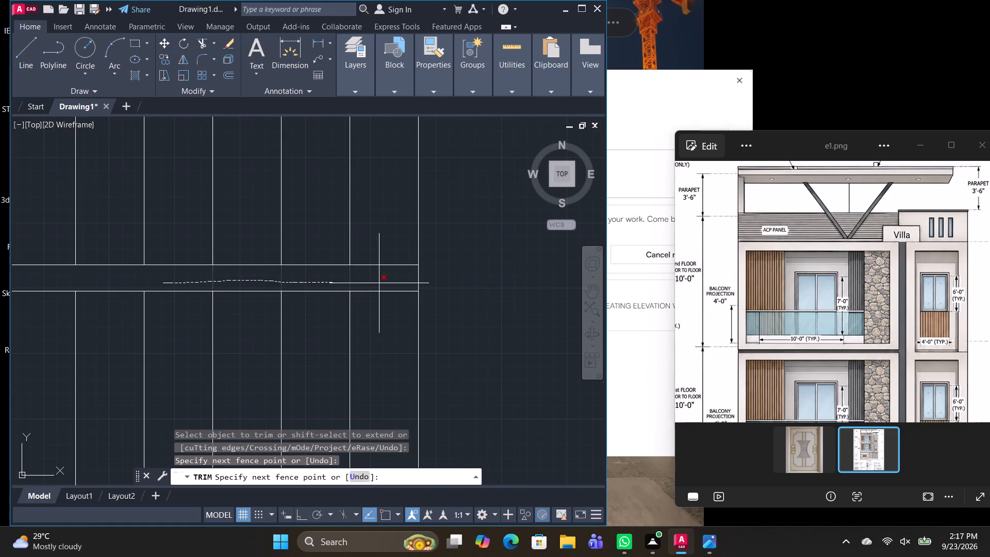
{"action": "left_click_drag", "start_coordinate": [384, 285], "coordinate": [404, 285]}
{"action": "scroll", "coordinate": [403, 283], "scroll_direction": "down", "scroll_amount": 2}
{"action": "scroll", "coordinate": [451, 302], "scroll_direction": "down", "scroll_amount": 2}
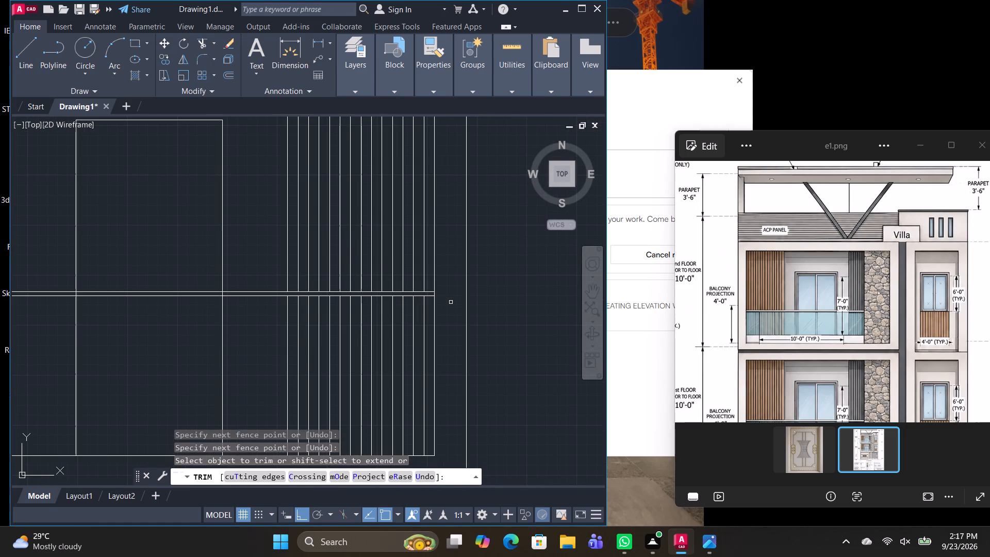
Trim the second-floor right panel's slats between the upper and lower railing lines.
{"action": "scroll", "coordinate": [451, 302], "scroll_direction": "down", "scroll_amount": 3}
{"action": "scroll", "coordinate": [435, 160], "scroll_direction": "up", "scroll_amount": 3}
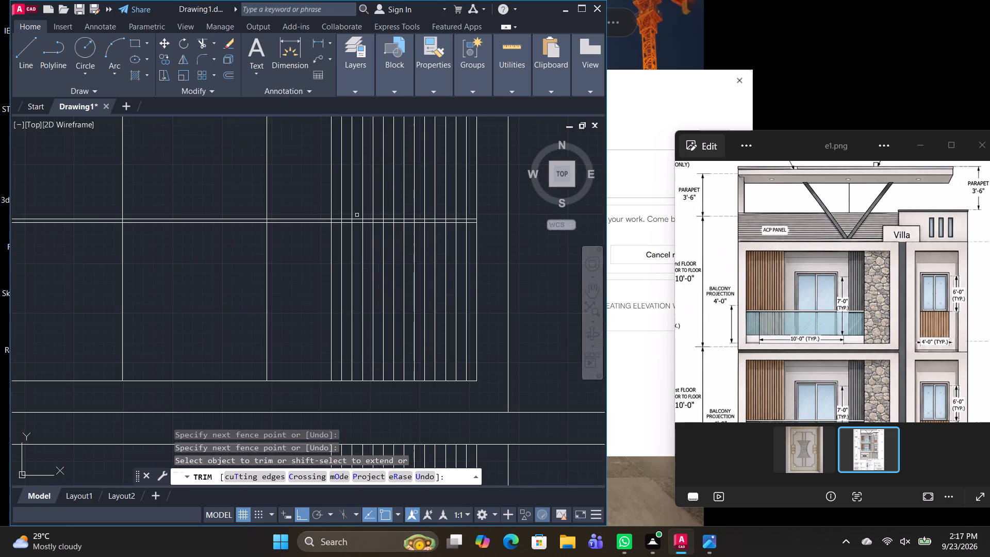
{"action": "scroll", "coordinate": [357, 215], "scroll_direction": "up", "scroll_amount": 2}
{"action": "left_click_drag", "start_coordinate": [273, 230], "coordinate": [335, 234]}
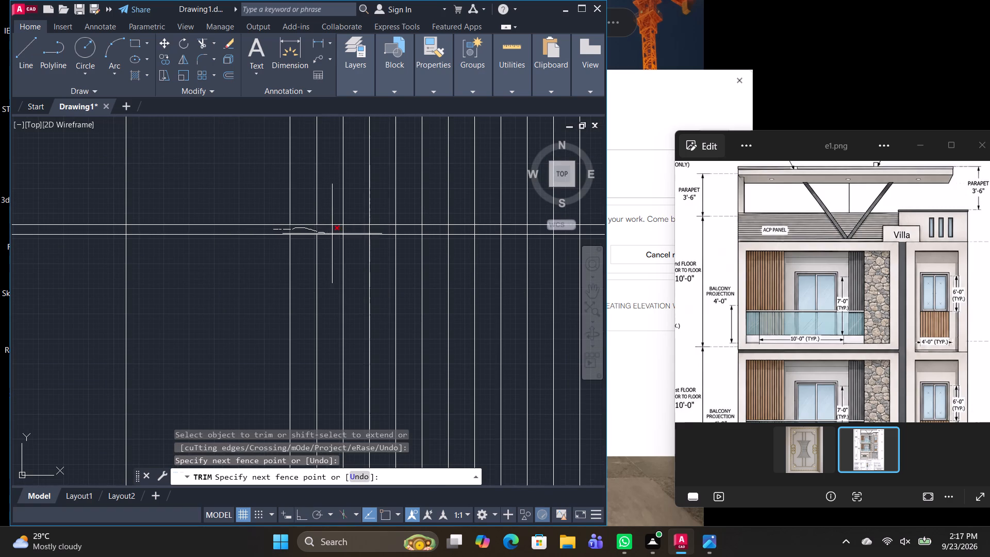
{"action": "left_click_drag", "start_coordinate": [335, 234], "coordinate": [507, 233]}
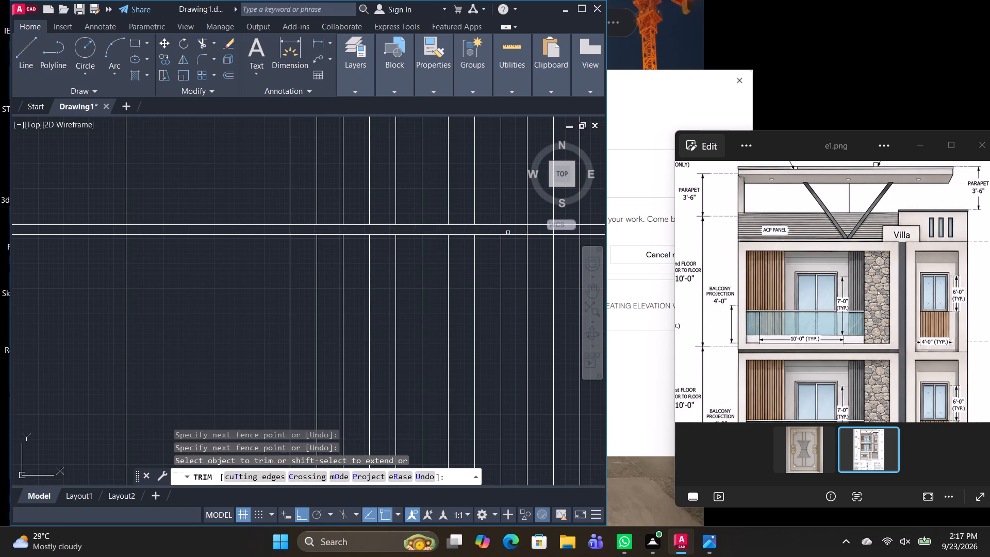
{"action": "middle_click_drag", "start_coordinate": [508, 233], "coordinate": [288, 295]}
{"action": "scroll", "coordinate": [288, 290], "scroll_direction": "up", "scroll_amount": 3}
{"action": "left_click_drag", "start_coordinate": [287, 294], "coordinate": [538, 304]}
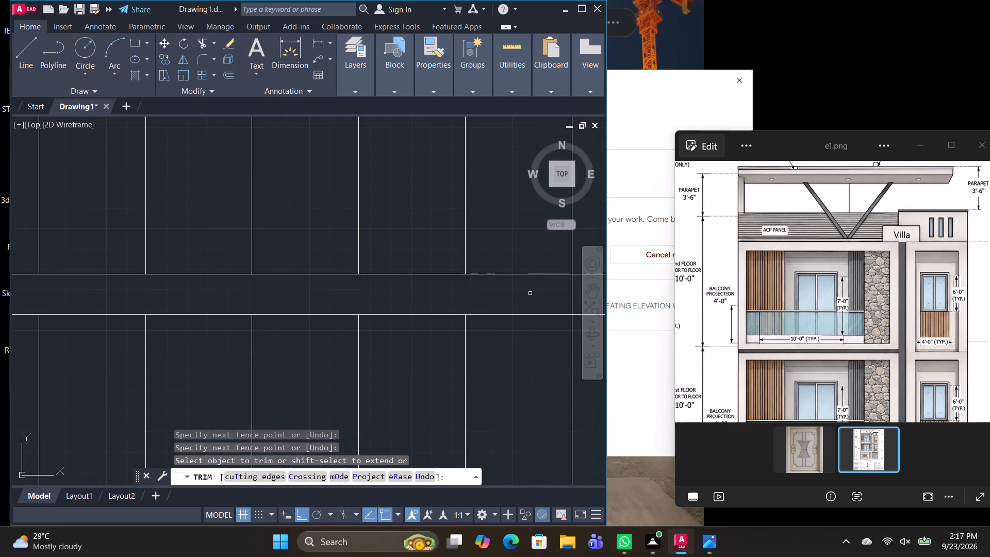
{"action": "middle_click_drag", "start_coordinate": [520, 290], "coordinate": [207, 307]}
{"action": "left_click_drag", "start_coordinate": [206, 307], "coordinate": [494, 305]}
{"action": "scroll", "coordinate": [494, 305], "scroll_direction": "down", "scroll_amount": 3}
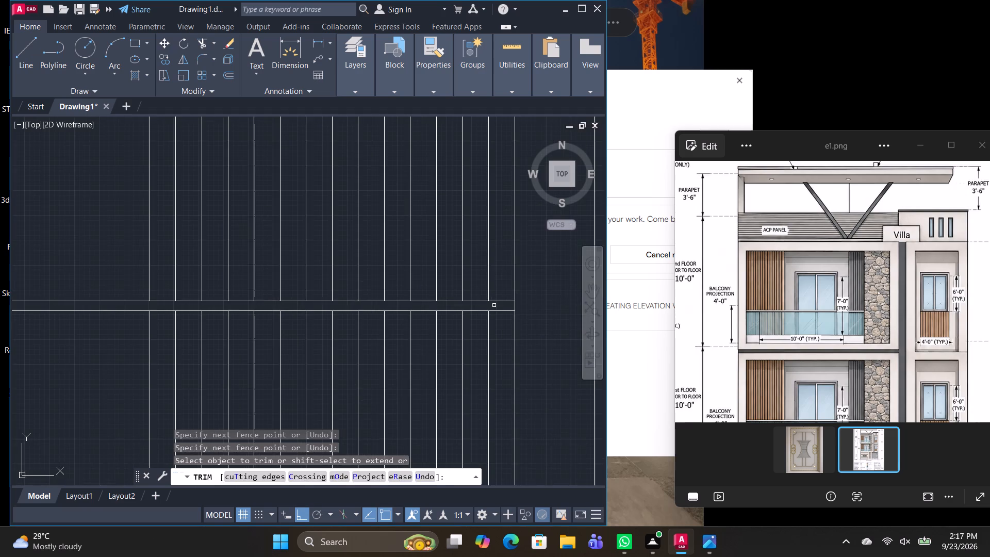
{"action": "scroll", "coordinate": [508, 305], "scroll_direction": "up", "scroll_amount": 2}
{"action": "scroll", "coordinate": [350, 374], "scroll_direction": "down", "scroll_amount": 3}
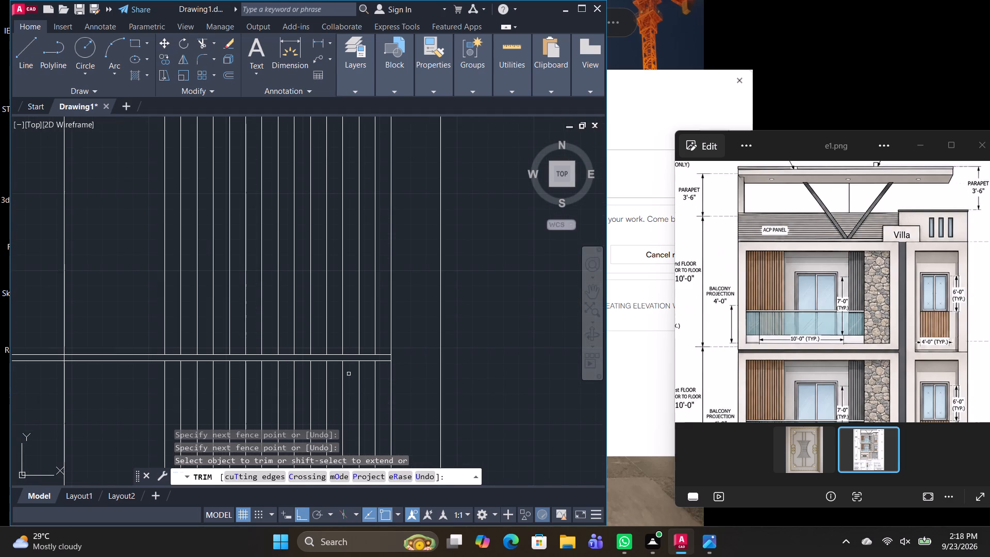
{"action": "key", "text": "Escape"}
Copy the two slab lines between the floors up from the lower line's left endpoint to the second floor's top-left corner.
{"action": "scroll", "coordinate": [334, 364], "scroll_direction": "down", "scroll_amount": 3}
{"action": "middle_click_drag", "start_coordinate": [413, 366], "coordinate": [405, 298]}
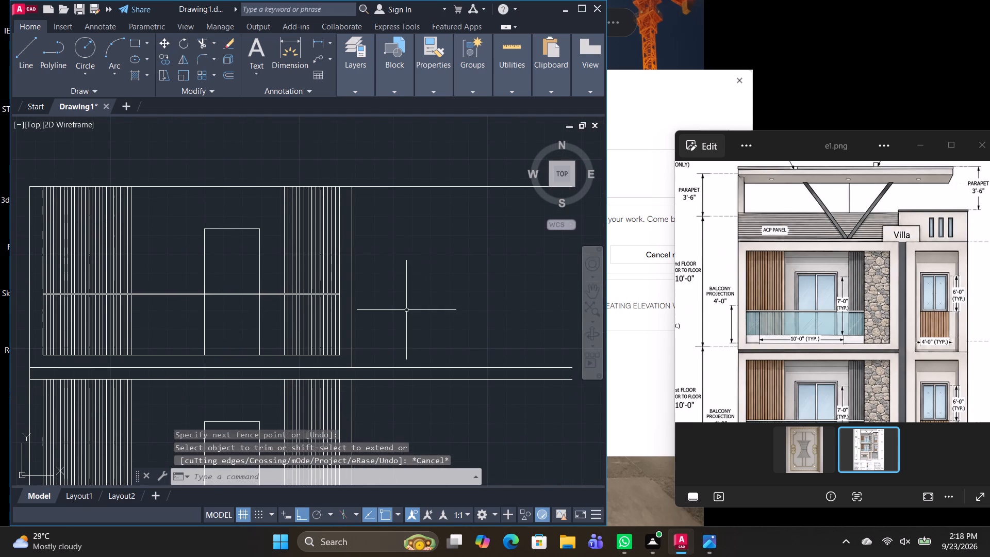
{"action": "left_click", "coordinate": [450, 405]}
{"action": "left_click", "coordinate": [422, 354]}
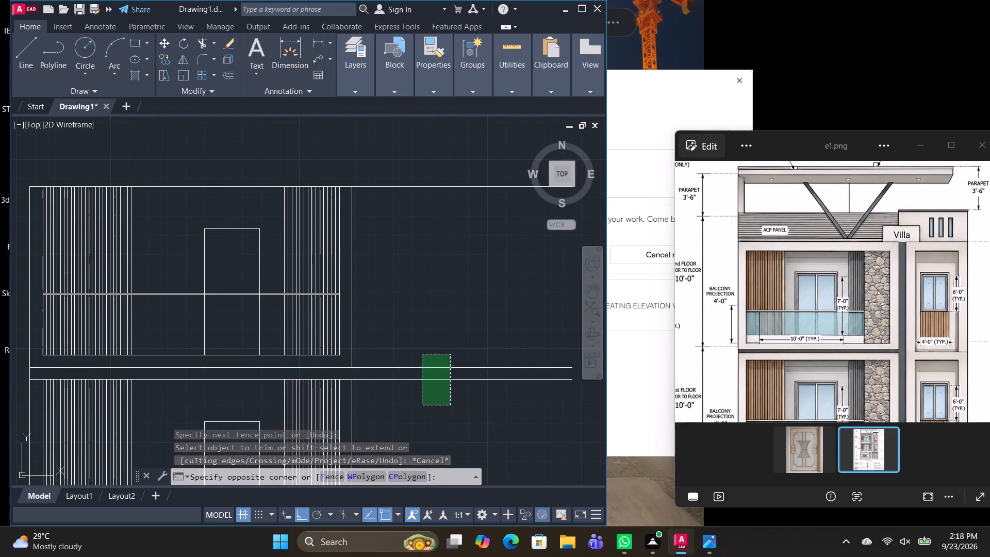
{"action": "key", "text": "c"}
{"action": "type", "text": "O"}
{"action": "key", "text": "space"}
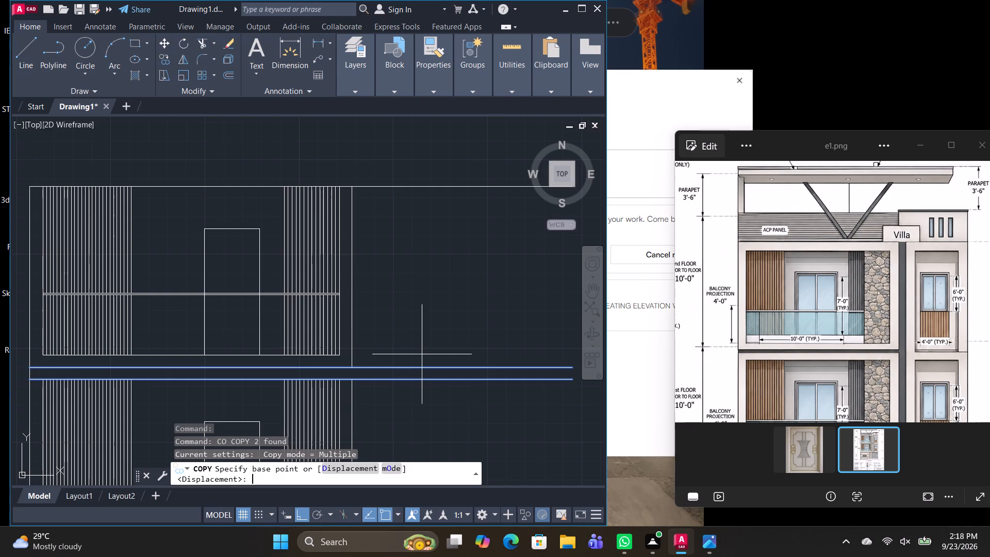
{"action": "middle_click_drag", "start_coordinate": [11, 203], "coordinate": [295, 214]}
{"action": "middle_click_drag", "start_coordinate": [118, 335], "coordinate": [329, 263]}
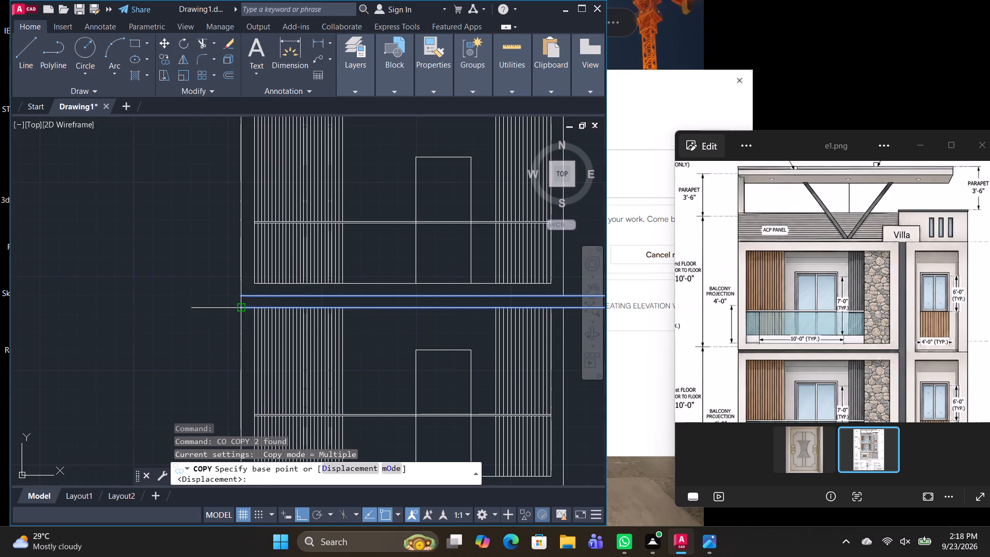
{"action": "left_click", "coordinate": [242, 310]}
{"action": "middle_click_drag", "start_coordinate": [254, 147], "coordinate": [235, 297]}
{"action": "left_click", "coordinate": [220, 263]}
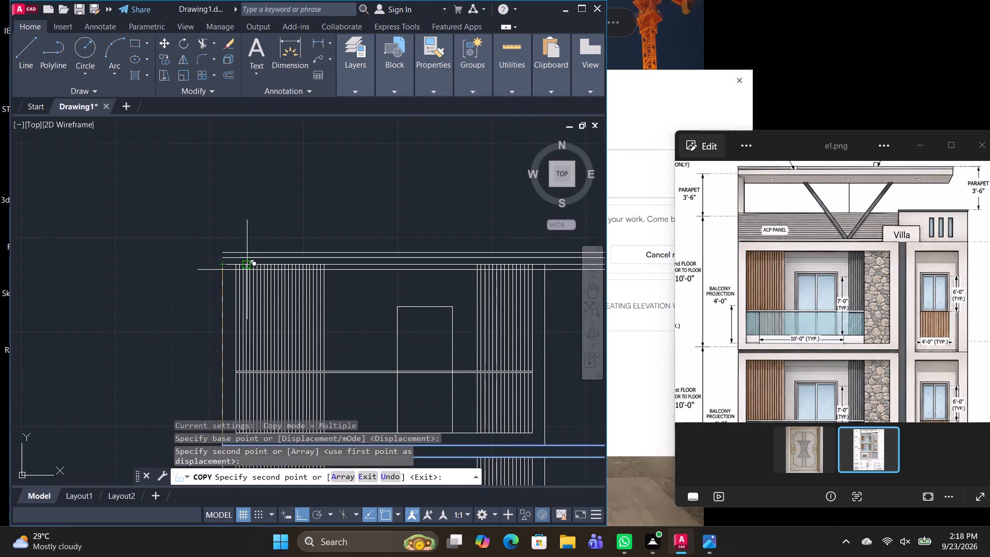
{"action": "middle_click_drag", "start_coordinate": [372, 293], "coordinate": [327, 300]}
{"action": "key", "text": "Escape"}
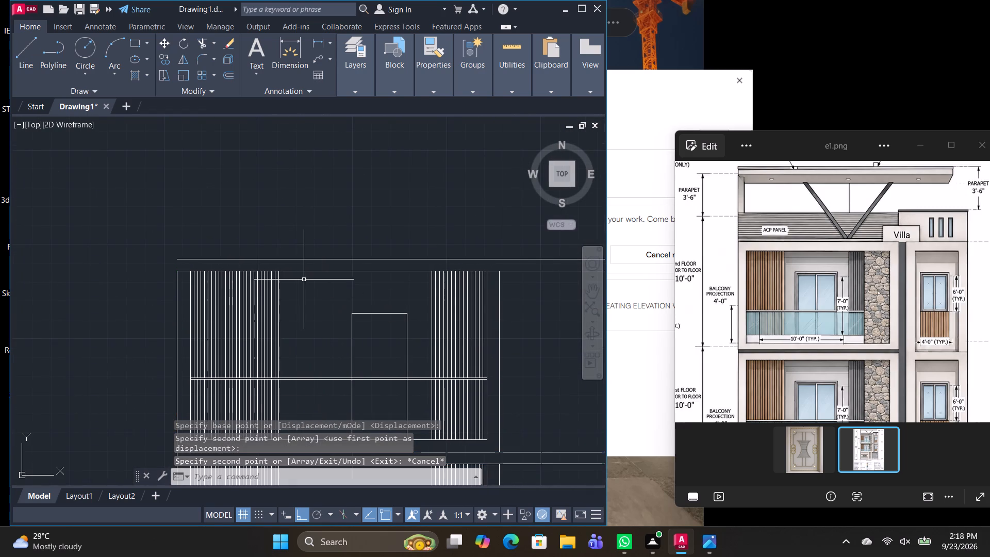
Offset the roof slab's top line 4' upward for the parapet.
{"action": "left_click", "coordinate": [315, 259]}
{"action": "type", "text": "O 4'"}
{"action": "key", "text": "Return"}
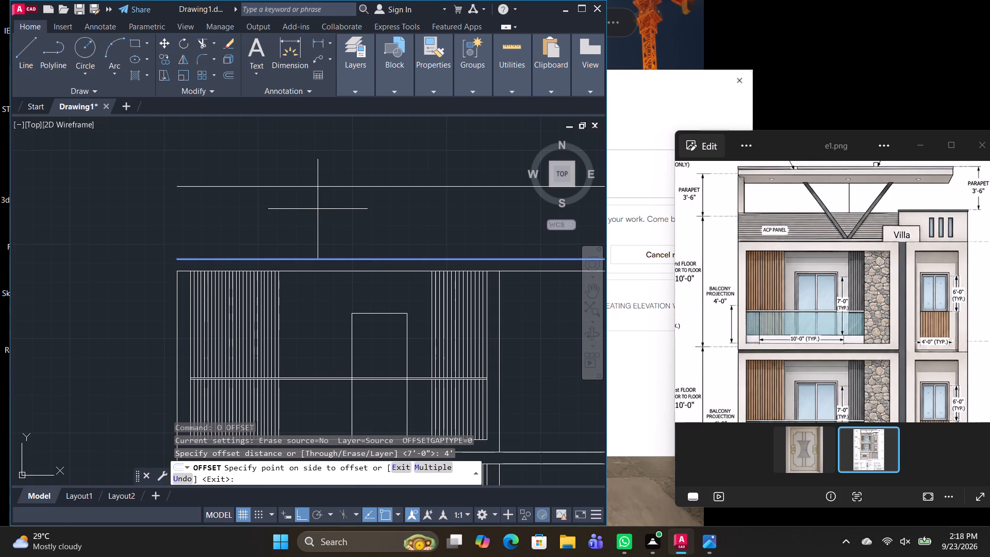
{"action": "left_click", "coordinate": [318, 209]}
{"action": "middle_click_drag", "start_coordinate": [332, 253], "coordinate": [270, 278]}
{"action": "key", "text": "Escape"}
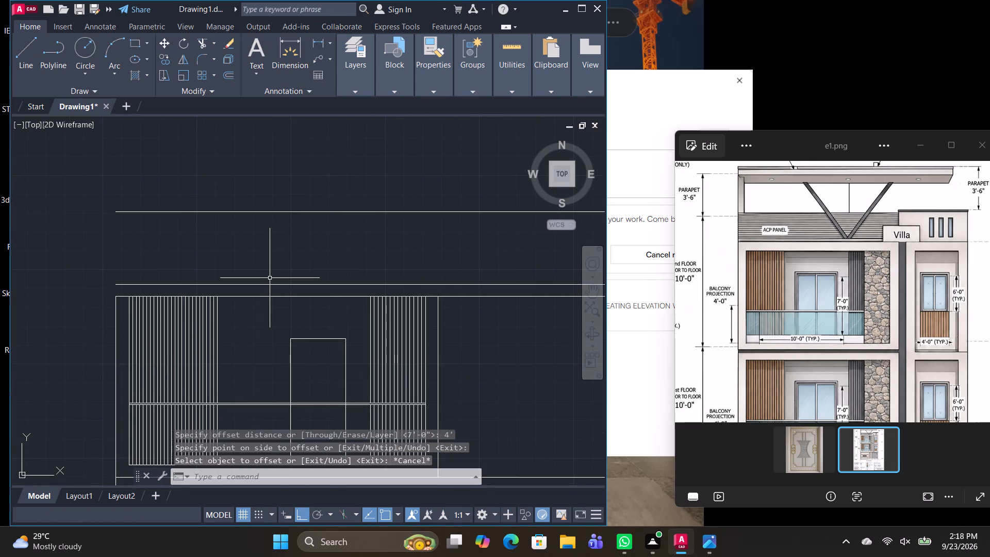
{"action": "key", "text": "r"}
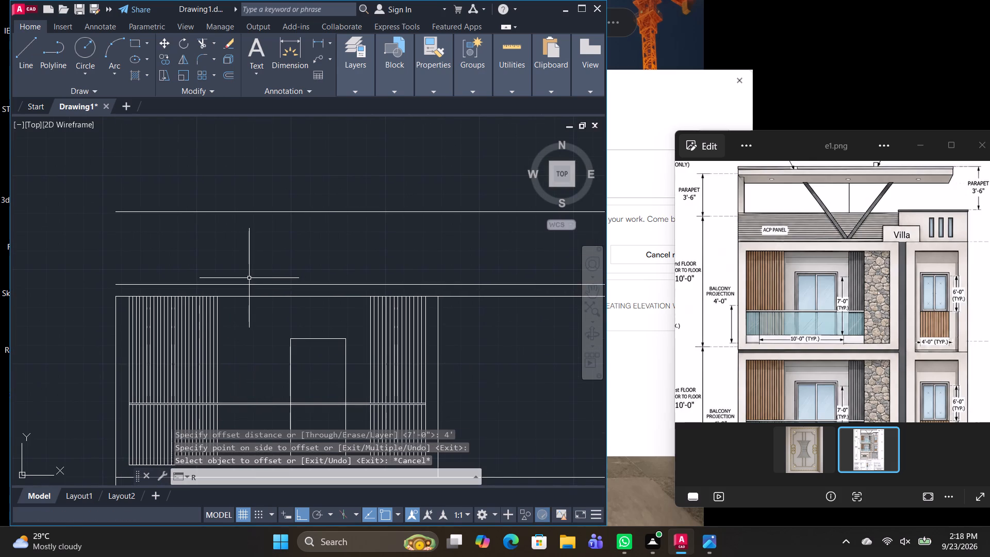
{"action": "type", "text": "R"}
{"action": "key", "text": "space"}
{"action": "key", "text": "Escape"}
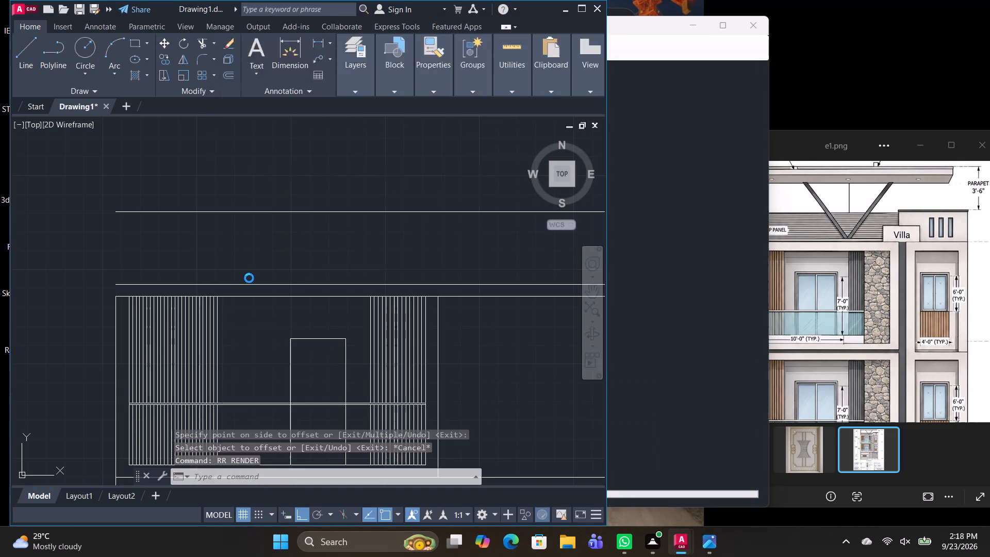
Extend the outer and inner left wall lines up to the parapet's top line, and trim the excess segments at the roof slab corner.
{"action": "type", "text": "TR"}
{"action": "key", "text": "space"}
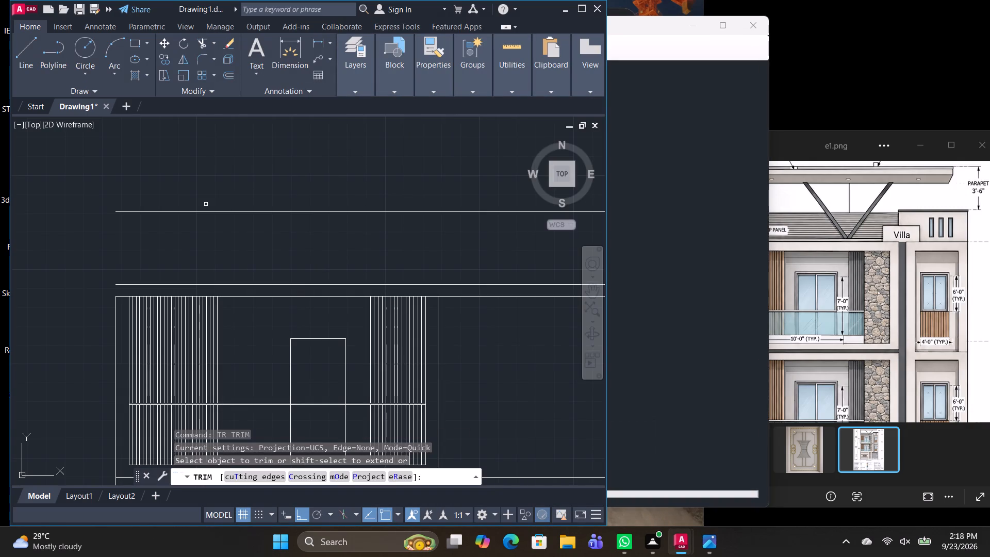
{"action": "left_click", "coordinate": [113, 310], "text": "shift"}
{"action": "left_click", "coordinate": [117, 306], "text": "shift"}
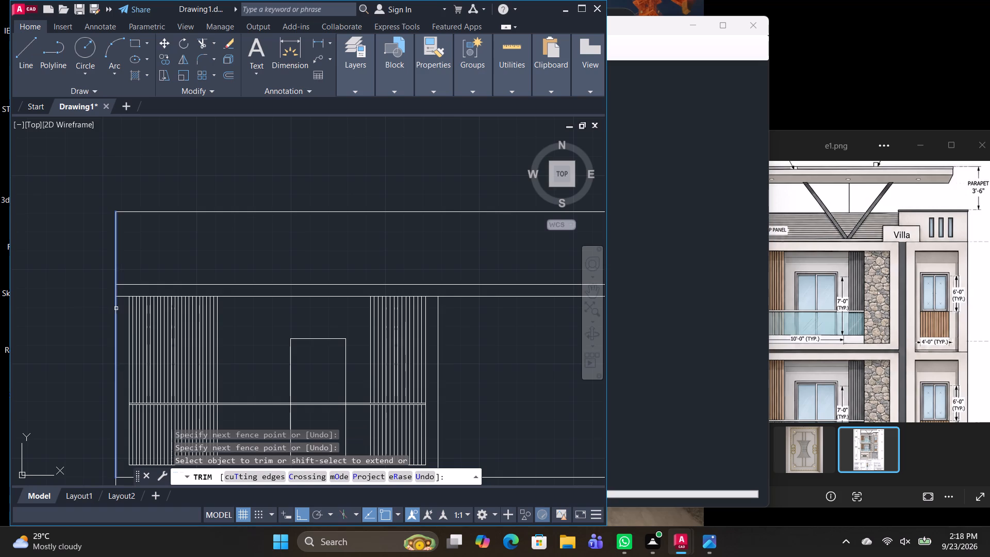
{"action": "left_click", "coordinate": [115, 307], "text": "shift"}
{"action": "left_click", "coordinate": [130, 307], "text": "shift"}
{"action": "left_click", "coordinate": [129, 296], "text": "shift"}
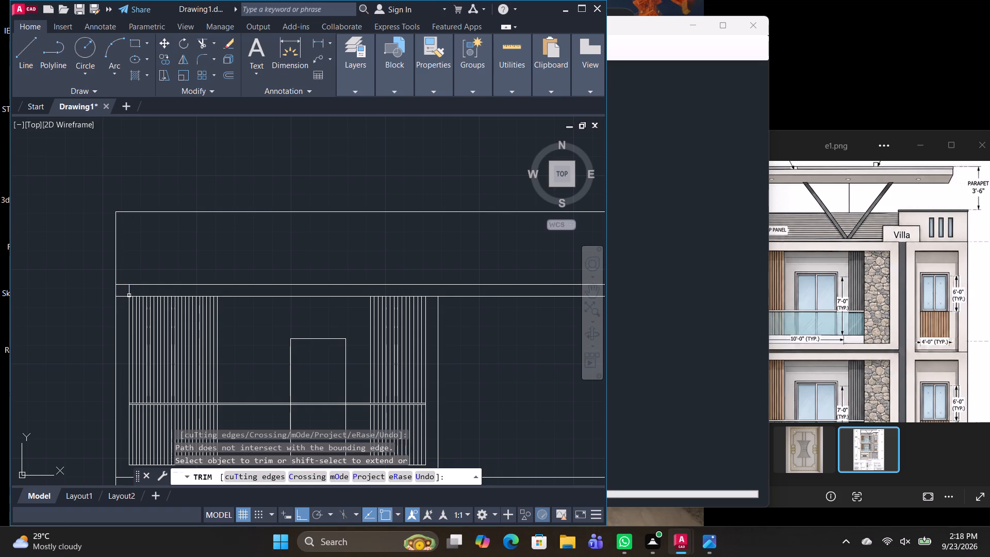
{"action": "left_click", "coordinate": [129, 291], "text": "shift"}
{"action": "left_click", "coordinate": [123, 284]}
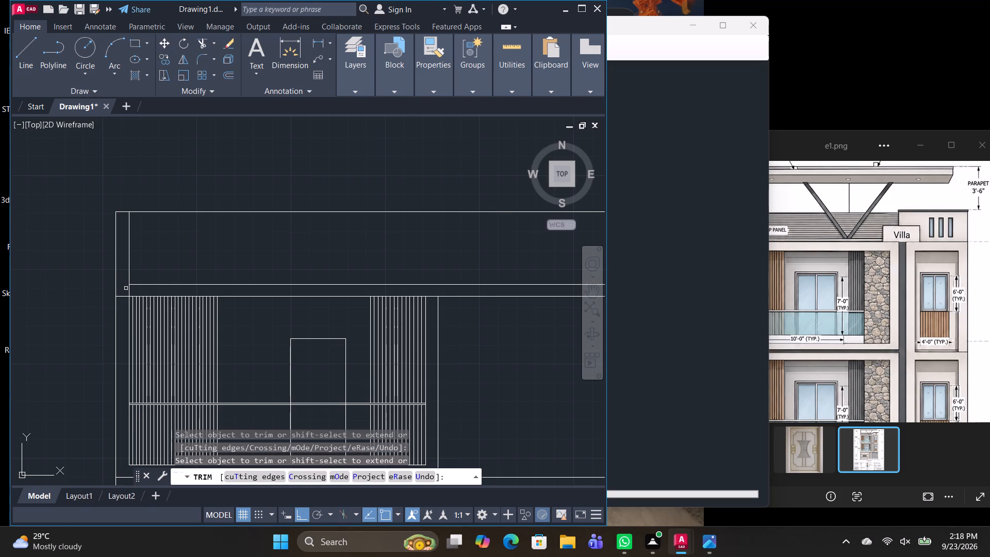
{"action": "left_click", "coordinate": [127, 291]}
Bring the e1.png reference forward, close the window behind it, and examine the parapet and mummy slab above the second floor.
{"action": "left_click", "coordinate": [831, 277]}
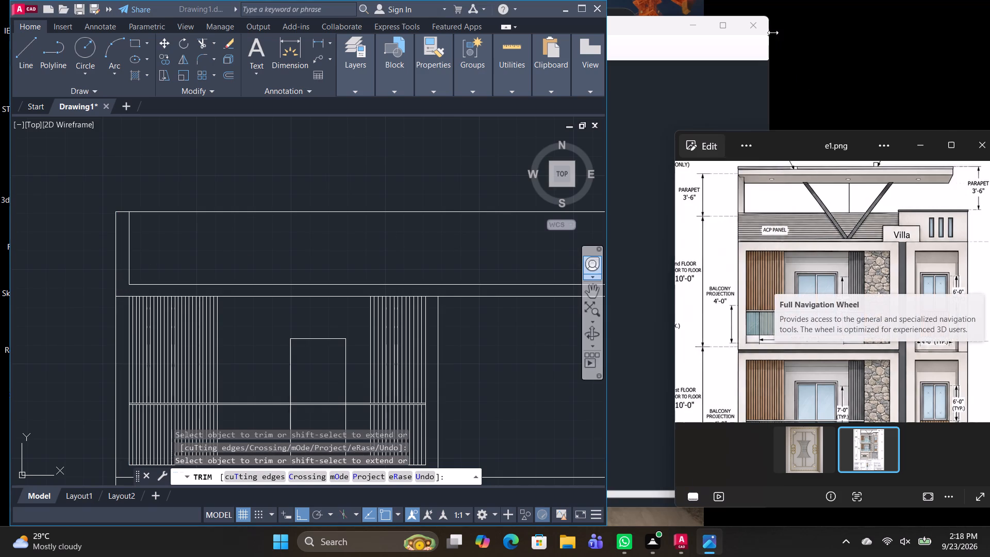
{"action": "left_click", "coordinate": [755, 27]}
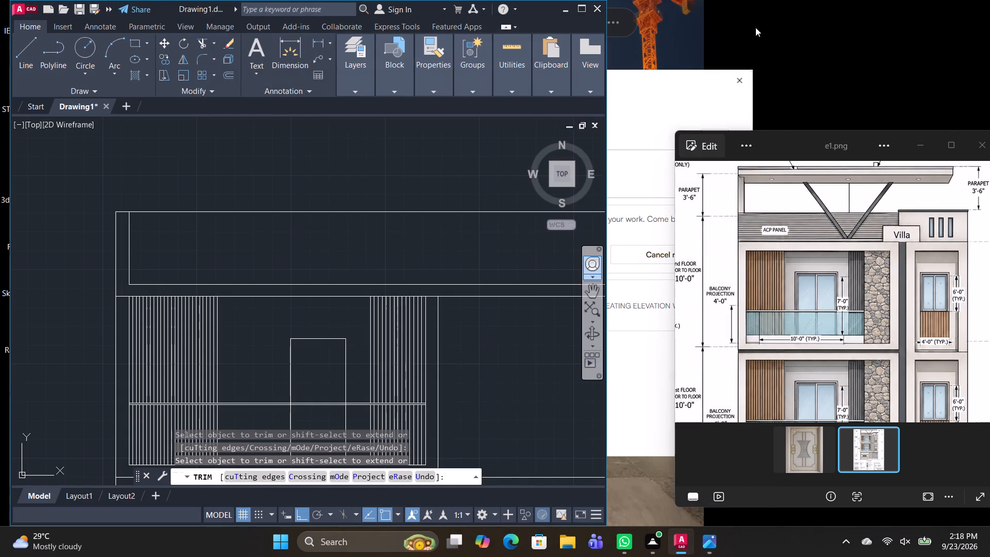
{"action": "scroll", "coordinate": [827, 289], "scroll_direction": "down", "scroll_amount": 2}
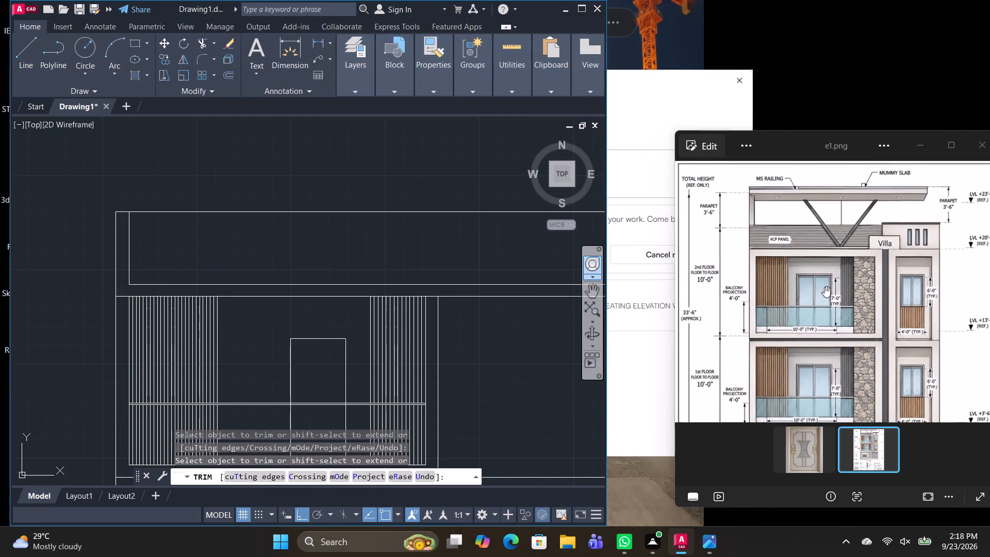
Offset the roof slab's top line 10' upward for the top of the mummy slab.
{"action": "middle_click_drag", "start_coordinate": [326, 251], "coordinate": [205, 300]}
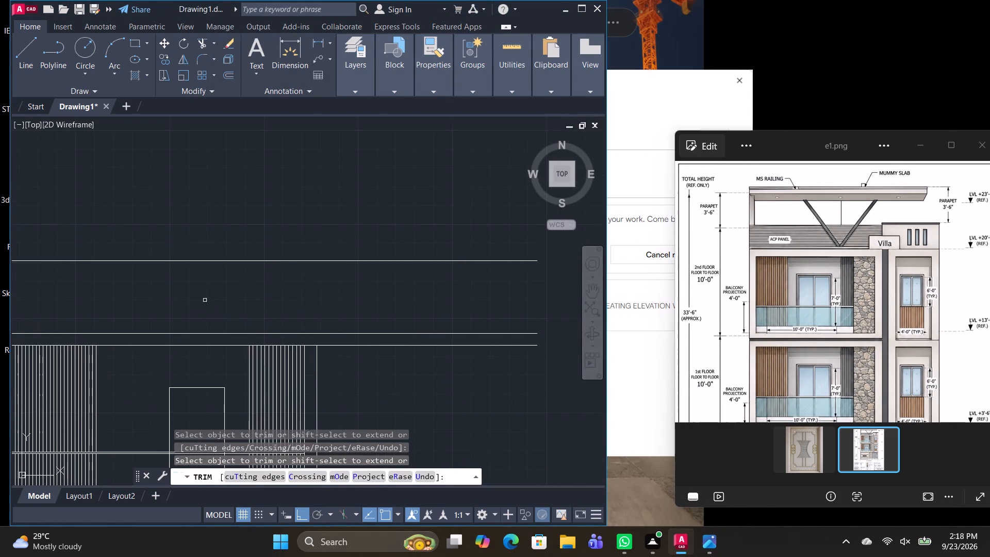
{"action": "scroll", "coordinate": [135, 300], "scroll_direction": "down", "scroll_amount": 2}
{"action": "middle_click", "coordinate": [210, 254]}
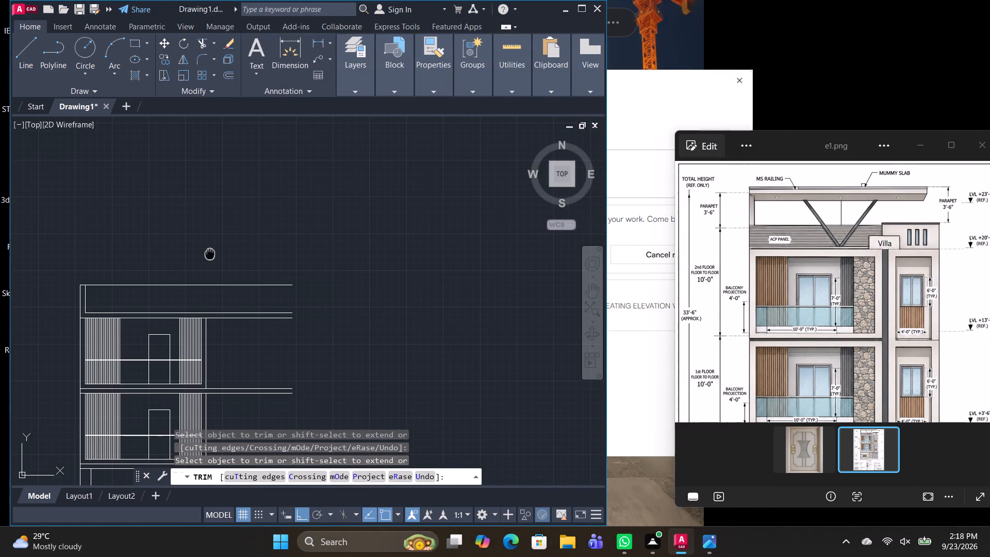
{"action": "key", "text": "Escape"}
{"action": "type", "text": "O 10'"}
{"action": "key", "text": "Return"}
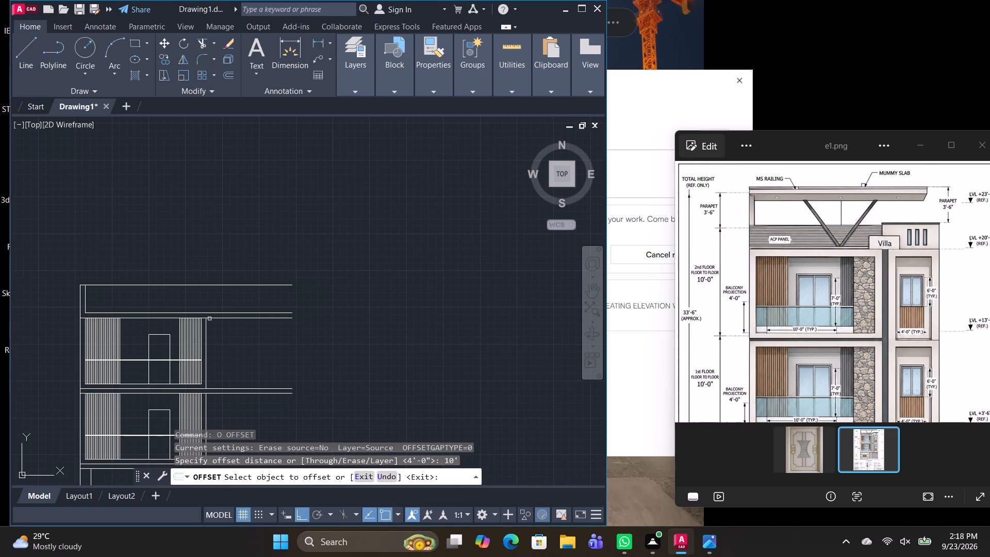
{"action": "left_click", "coordinate": [216, 314]}
{"action": "left_click", "coordinate": [225, 206]}
{"action": "key", "text": "grave"}
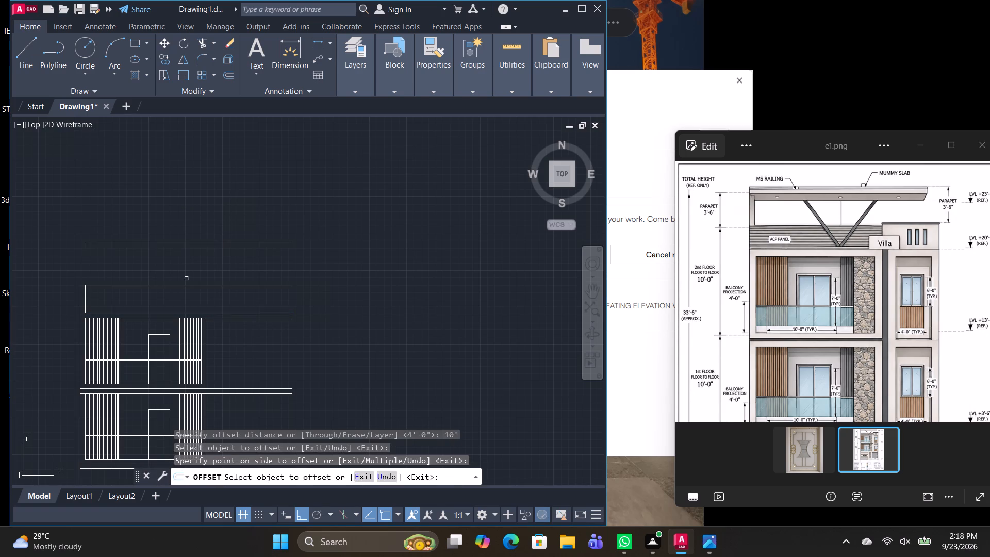
Extend the inner left wall line past the parapet's top line up to the mummy slab's top line.
{"action": "type", "text": "TR"}
{"action": "key", "text": "space"}
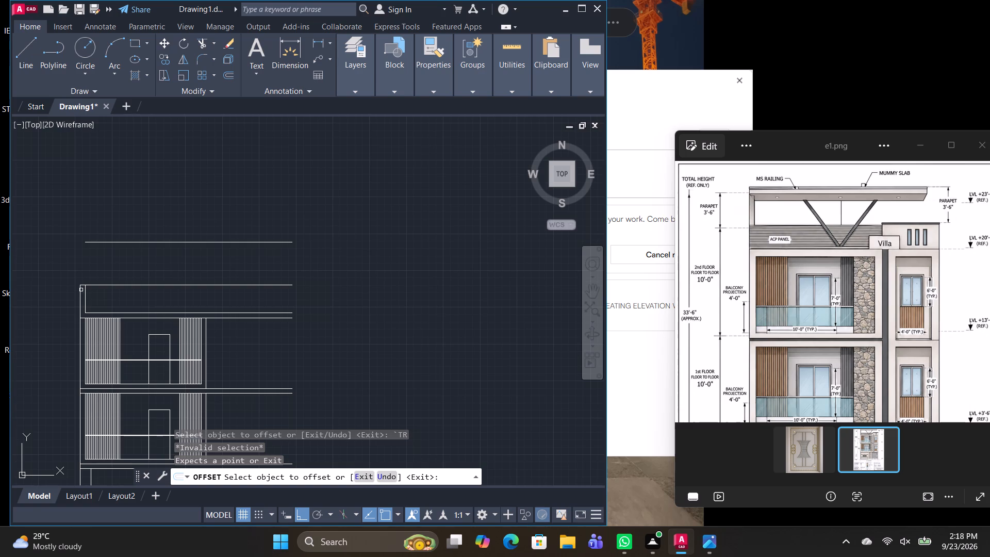
{"action": "key", "text": "Escape"}
{"action": "type", "text": "TR"}
{"action": "key", "text": "space"}
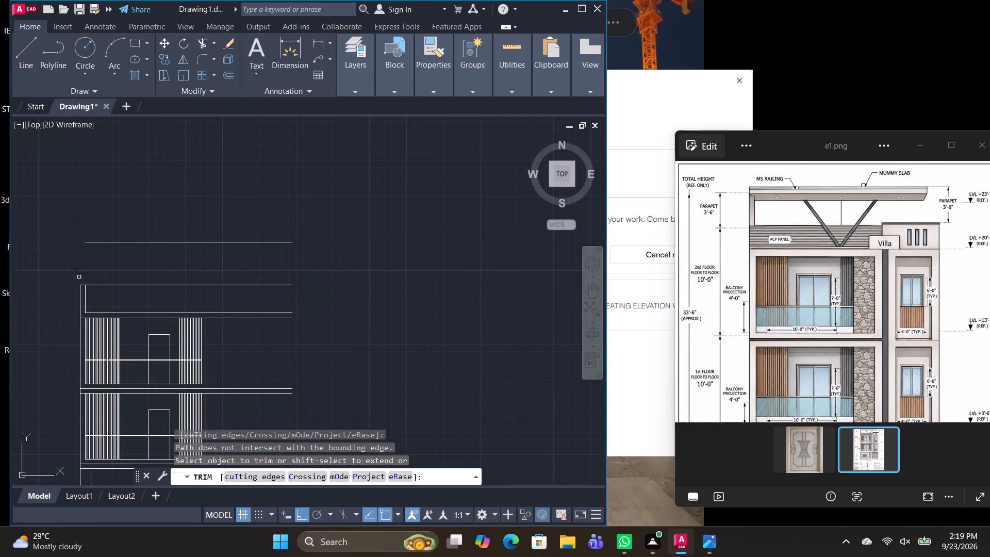
{"action": "scroll", "coordinate": [79, 261], "scroll_direction": "up", "scroll_amount": 3}
{"action": "left_click", "coordinate": [104, 381], "text": "shift"}
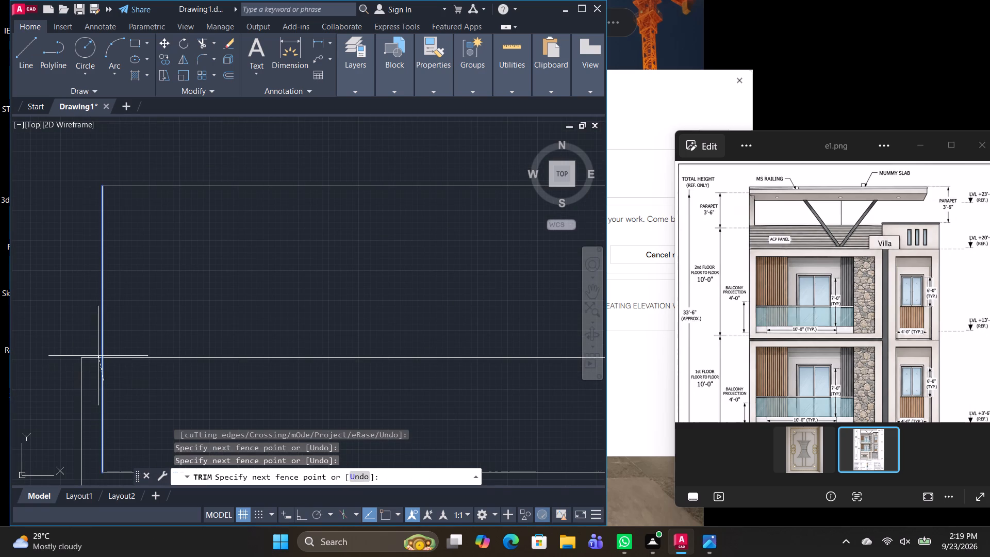
{"action": "left_click", "coordinate": [91, 374], "text": "shift"}
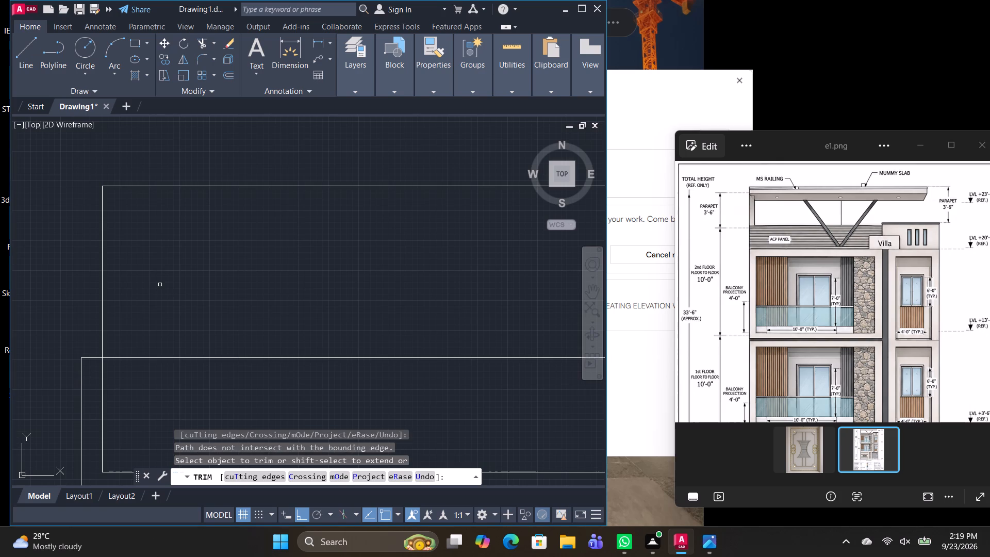
{"action": "scroll", "coordinate": [160, 284], "scroll_direction": "down", "scroll_amount": 3}
{"action": "key", "text": "Escape"}
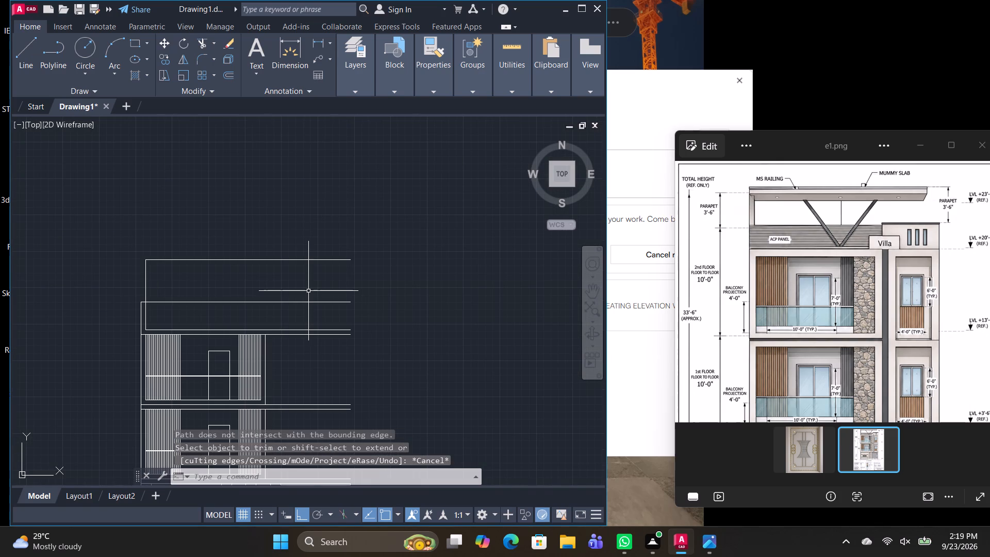
{"action": "key", "text": "Escape"}
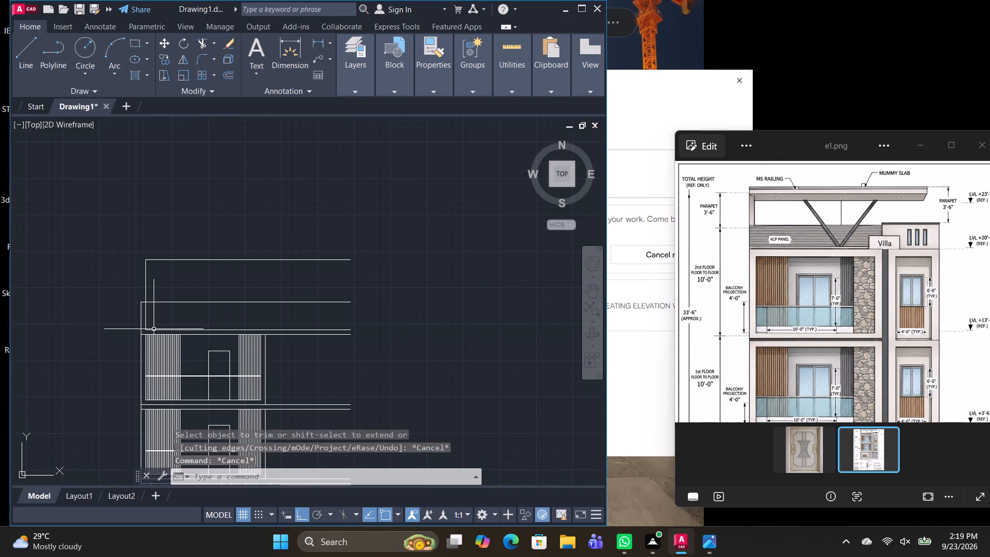
Draw a horizontal line leftward from the mummy slab top line's left endpoint, reaching well past the outer left wall.
{"action": "type", "text": "L"}
{"action": "key", "text": "space"}
{"action": "scroll", "coordinate": [154, 329], "scroll_direction": "up", "scroll_amount": 1}
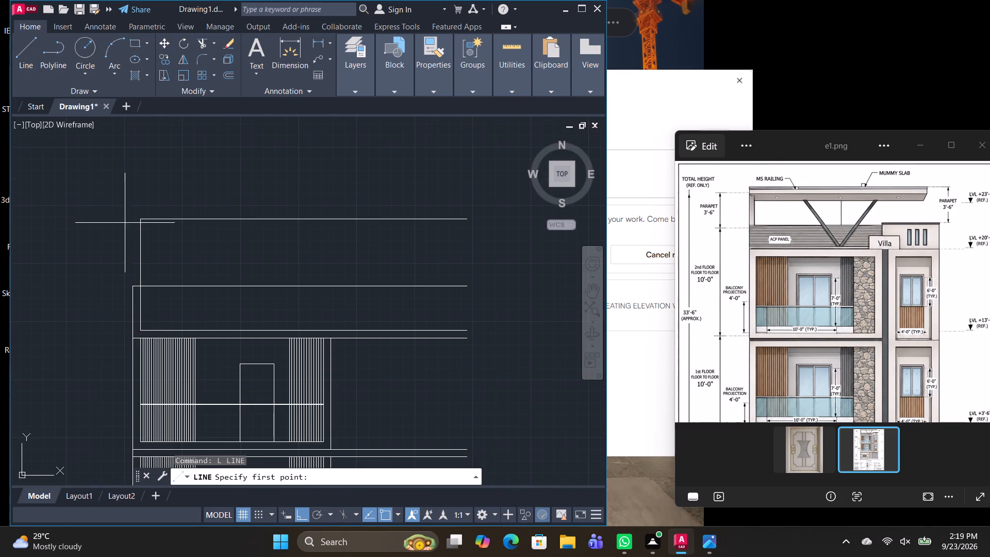
{"action": "left_click", "coordinate": [140, 219]}
{"action": "left_click", "coordinate": [52, 224]}
{"action": "key", "text": "grave"}
{"action": "key", "text": "Escape"}
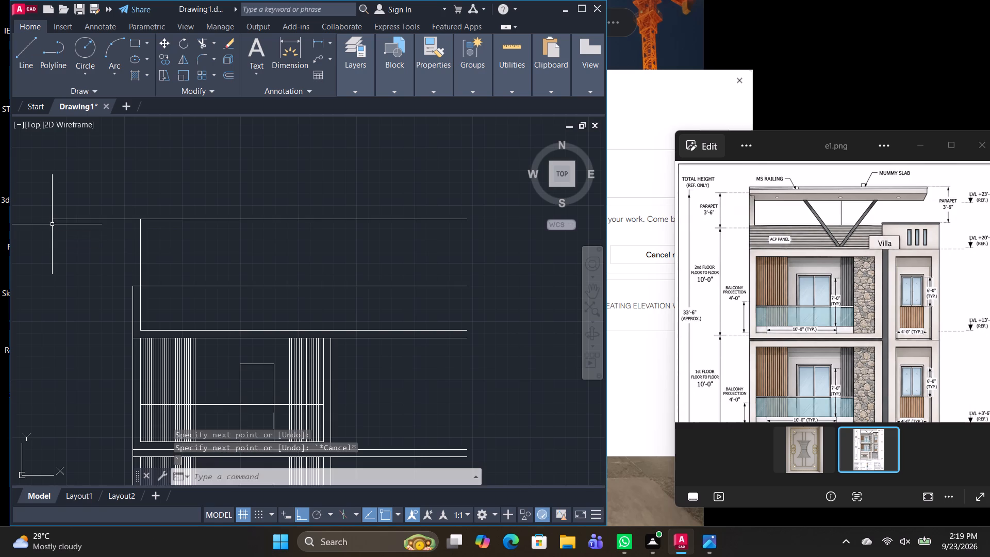
Extend the outer left wall line up to the horizontal line at the top of the mummy slab.
{"action": "type", "text": "TR"}
{"action": "key", "text": "space"}
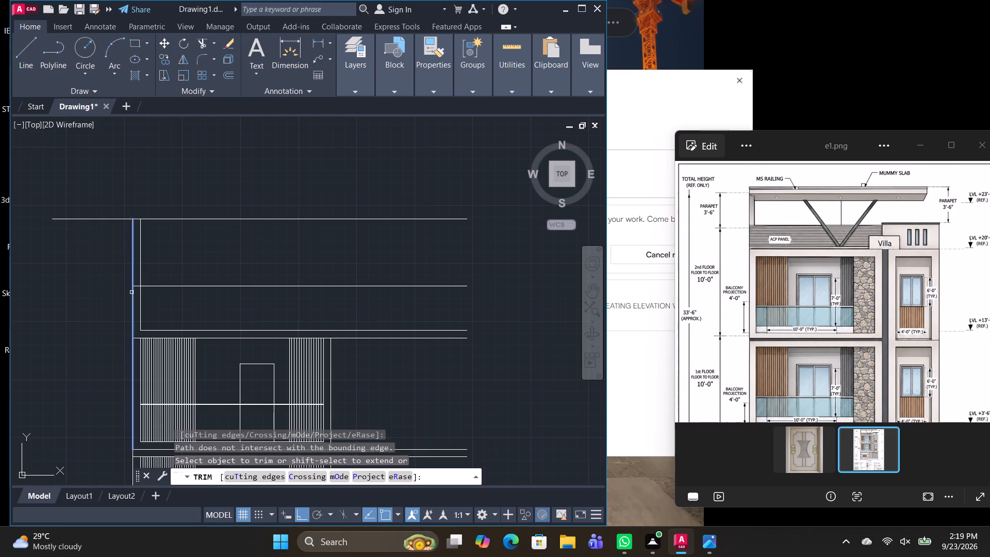
{"action": "left_click", "coordinate": [132, 292], "text": "shift"}
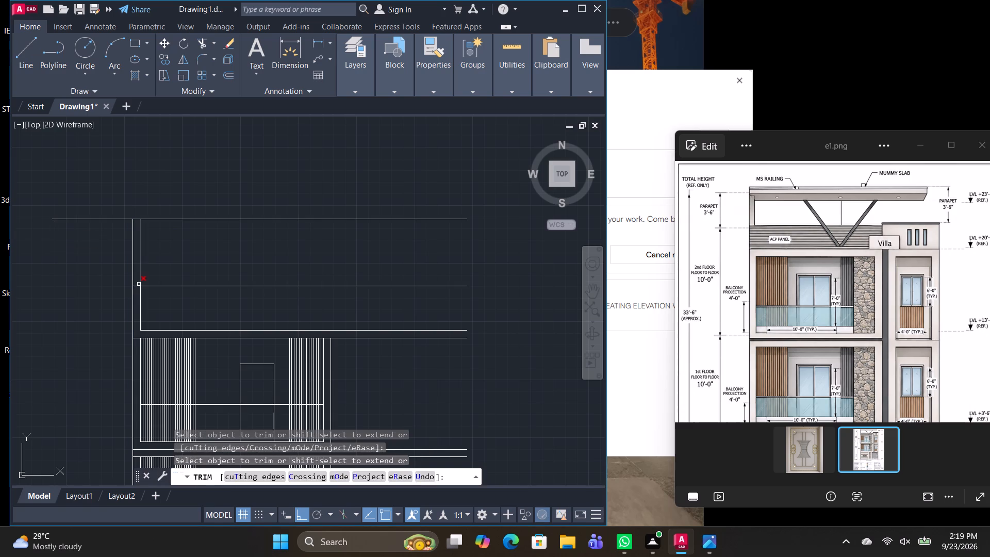
{"action": "scroll", "coordinate": [138, 285], "scroll_direction": "up", "scroll_amount": 3}
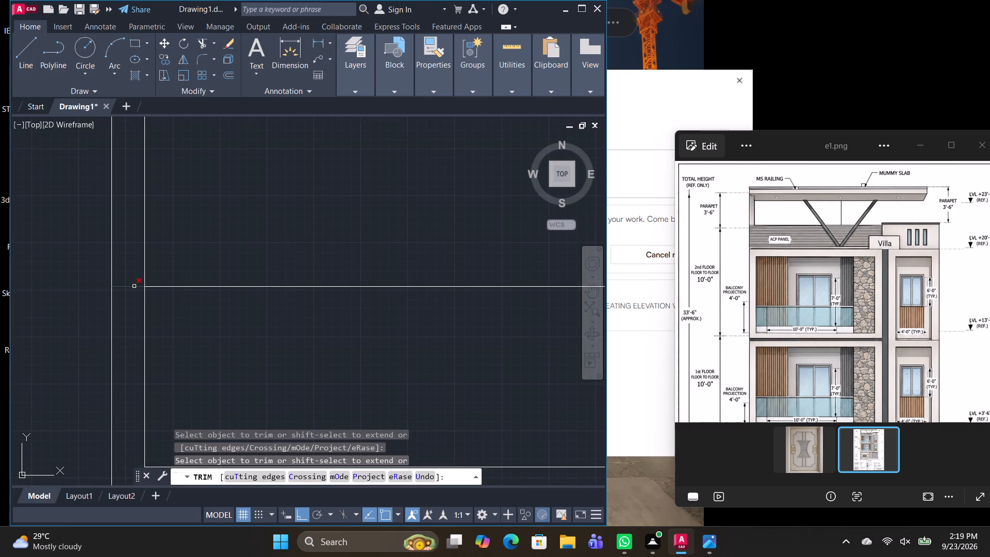
{"action": "scroll", "coordinate": [203, 249], "scroll_direction": "down", "scroll_amount": 2}
{"action": "middle_click_drag", "start_coordinate": [246, 238], "coordinate": [220, 269]}
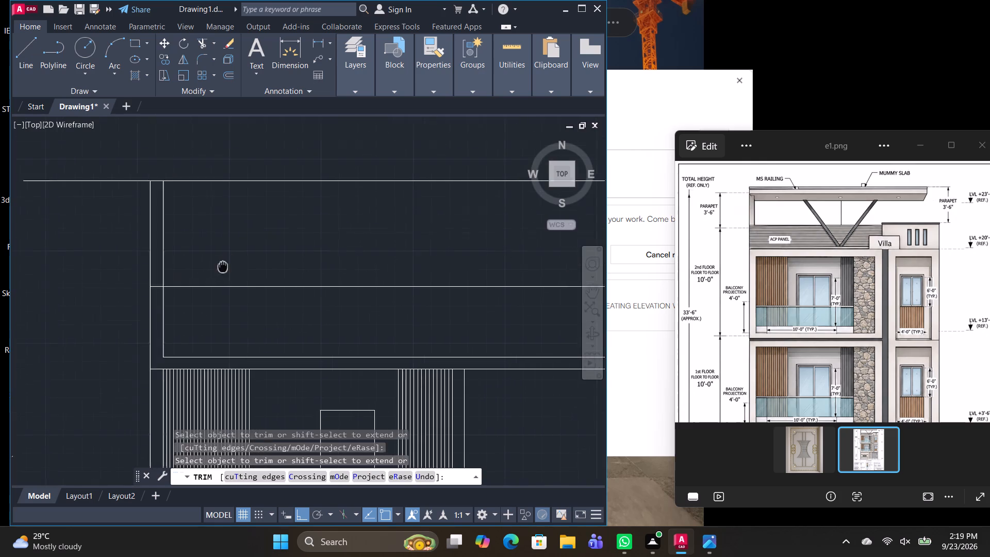
{"action": "middle_click_drag", "start_coordinate": [220, 269], "coordinate": [192, 286]}
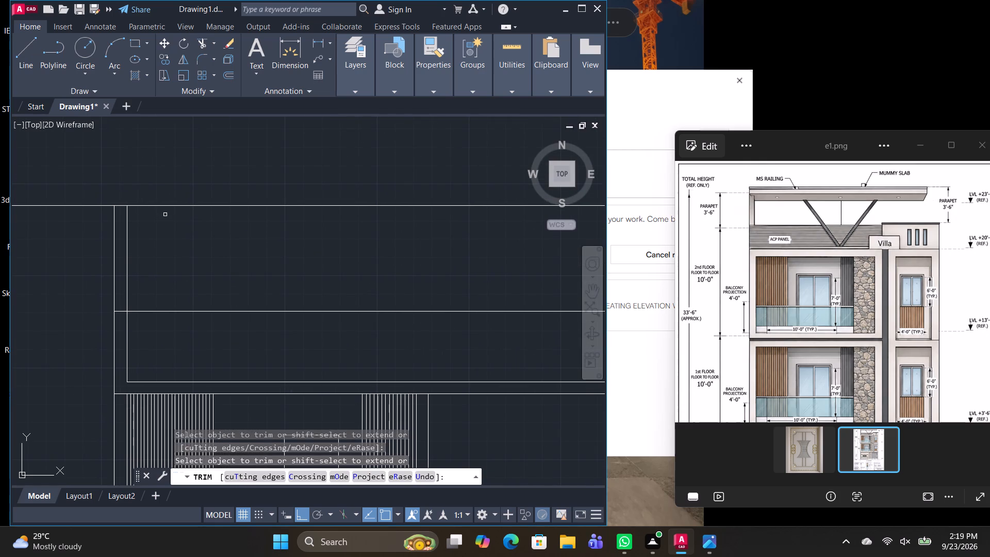
{"action": "key", "text": "Escape"}
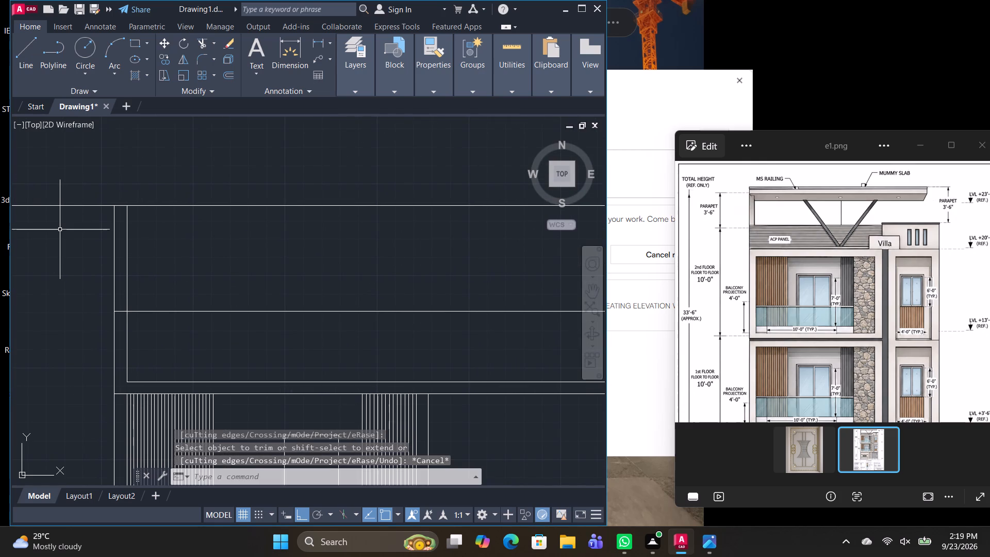
Offset the mummy slab's top line downward using Through points, once for a narrow top band and again for the slab's lower edge.
{"action": "type", "text": "O T"}
{"action": "key", "text": "space"}
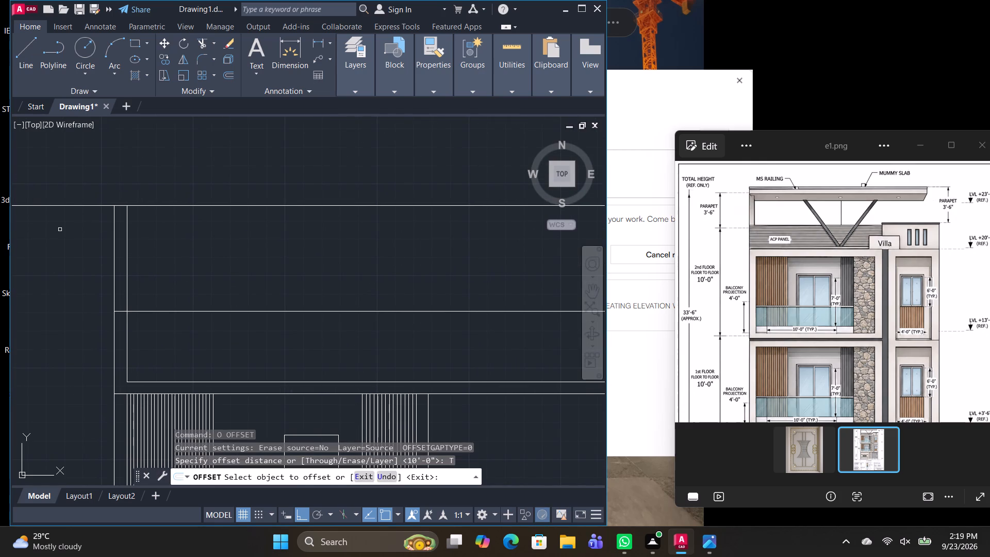
{"action": "left_click", "coordinate": [257, 207]}
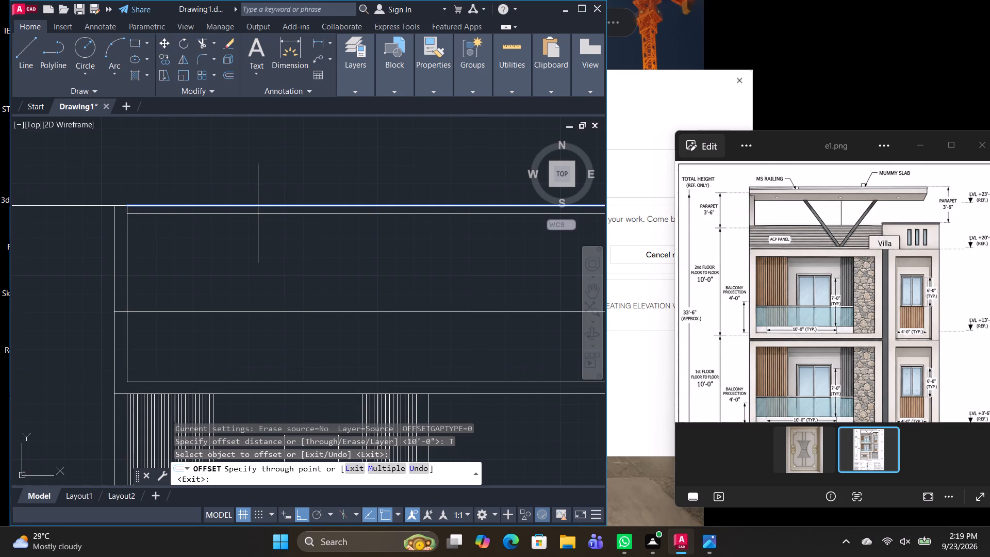
{"action": "left_click", "coordinate": [258, 212]}
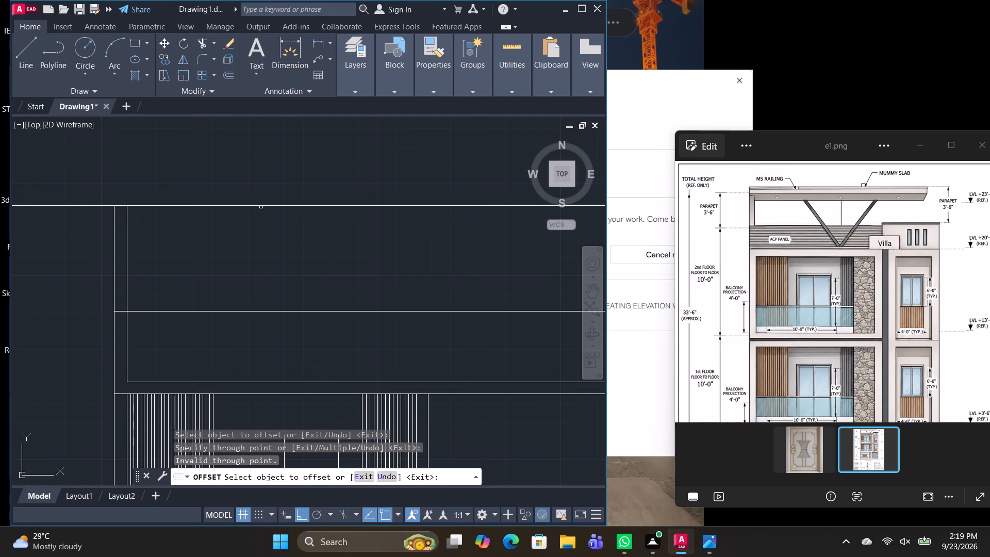
{"action": "left_click", "coordinate": [261, 206]}
{"action": "scroll", "coordinate": [258, 210], "scroll_direction": "up", "scroll_amount": 3}
{"action": "left_click", "coordinate": [258, 206]}
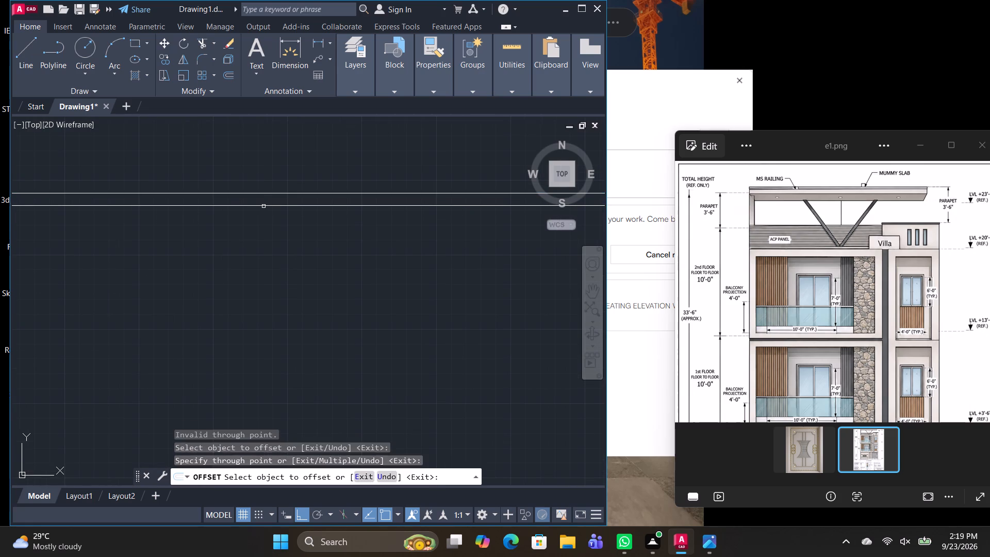
{"action": "left_click", "coordinate": [263, 206]}
{"action": "scroll", "coordinate": [262, 239], "scroll_direction": "down", "scroll_amount": 2}
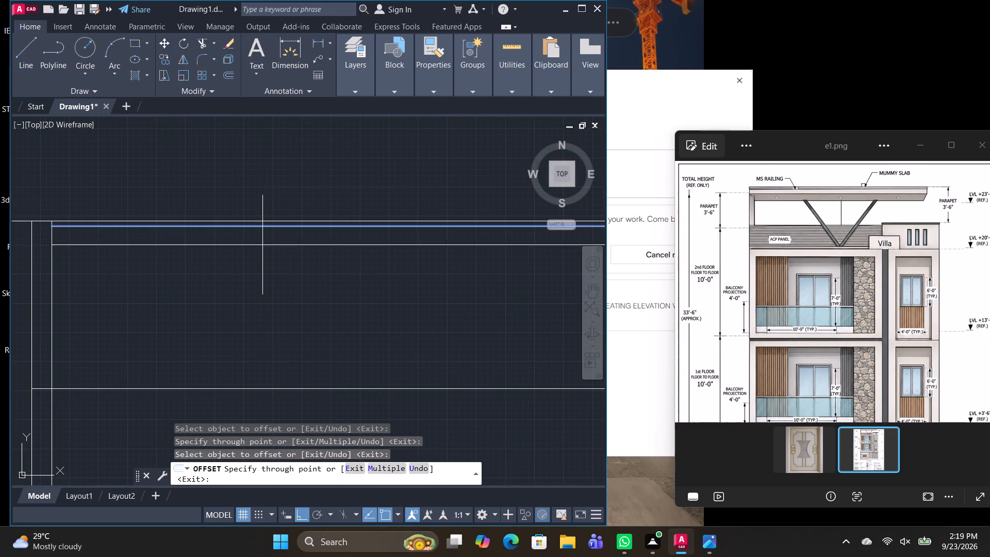
{"action": "left_click", "coordinate": [264, 250]}
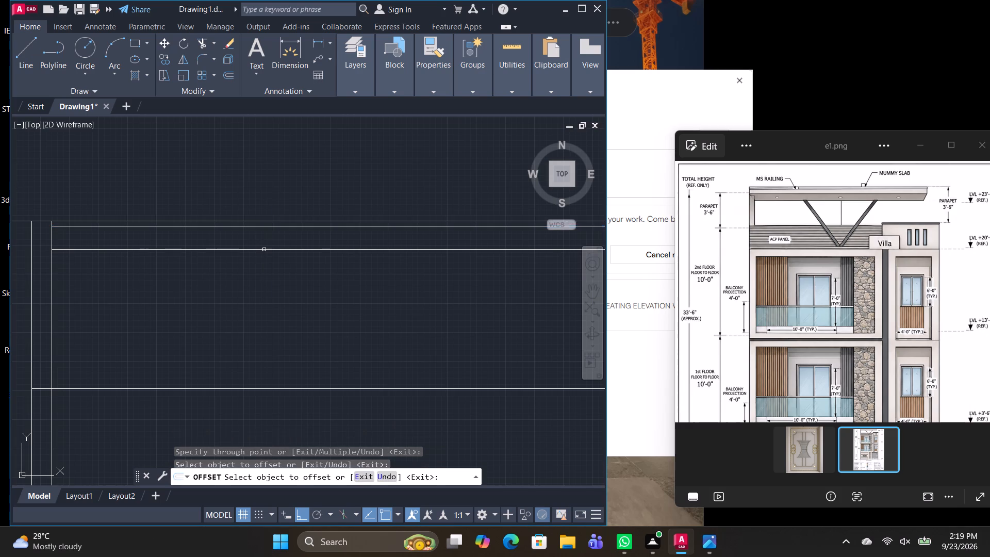
Trim the part of the mummy slab's top line that overhangs beyond the outer left wall line.
{"action": "middle_click_drag", "start_coordinate": [272, 295], "coordinate": [240, 236]}
{"action": "scroll", "coordinate": [240, 236], "scroll_direction": "down", "scroll_amount": 2}
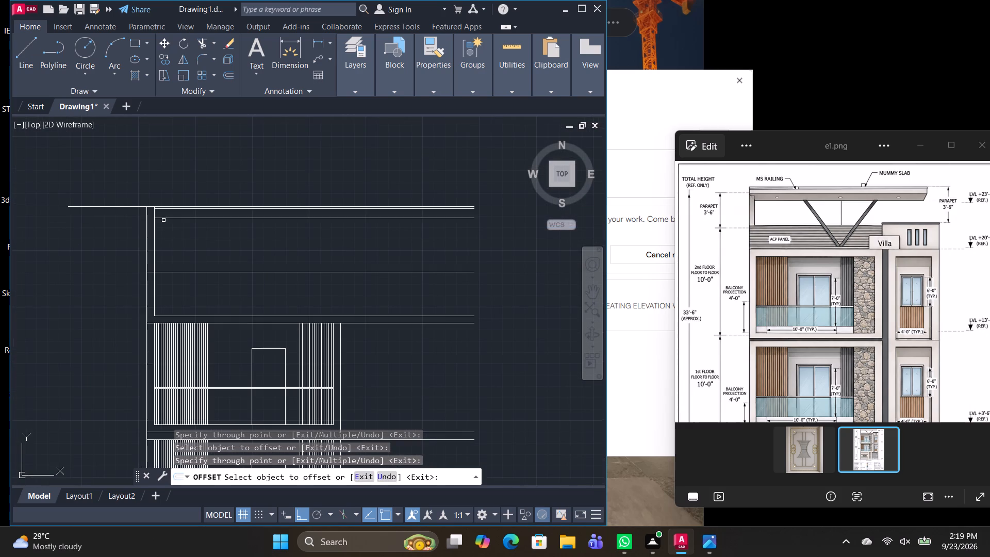
{"action": "scroll", "coordinate": [145, 200], "scroll_direction": "up", "scroll_amount": 1}
{"action": "key", "text": "Escape"}
{"action": "type", "text": "TR"}
{"action": "key", "text": "space"}
{"action": "left_click_drag", "start_coordinate": [115, 202], "coordinate": [94, 285]}
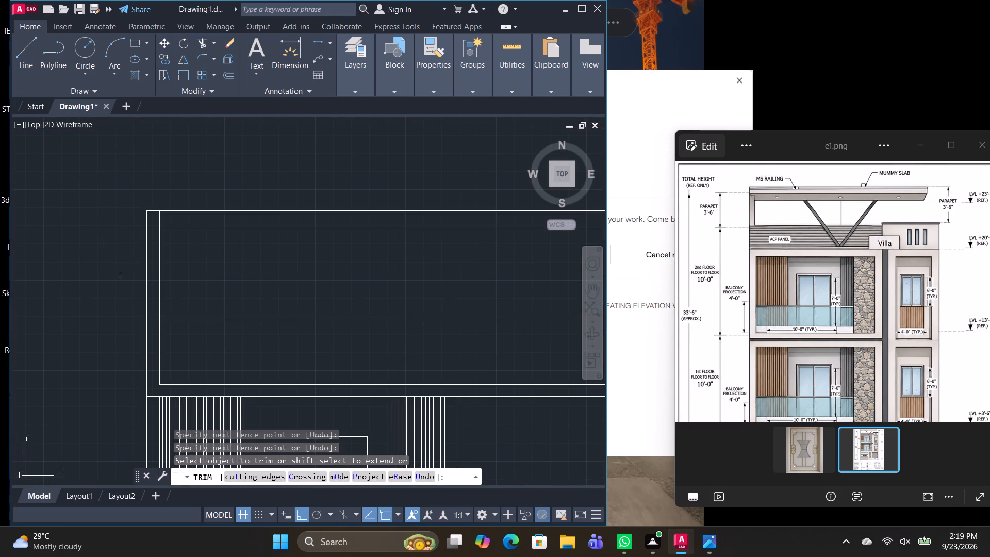
Extend the two lower mummy slab lines to the outer left wall line, and trim the inner wall line between them.
{"action": "scroll", "coordinate": [158, 231], "scroll_direction": "up", "scroll_amount": 3}
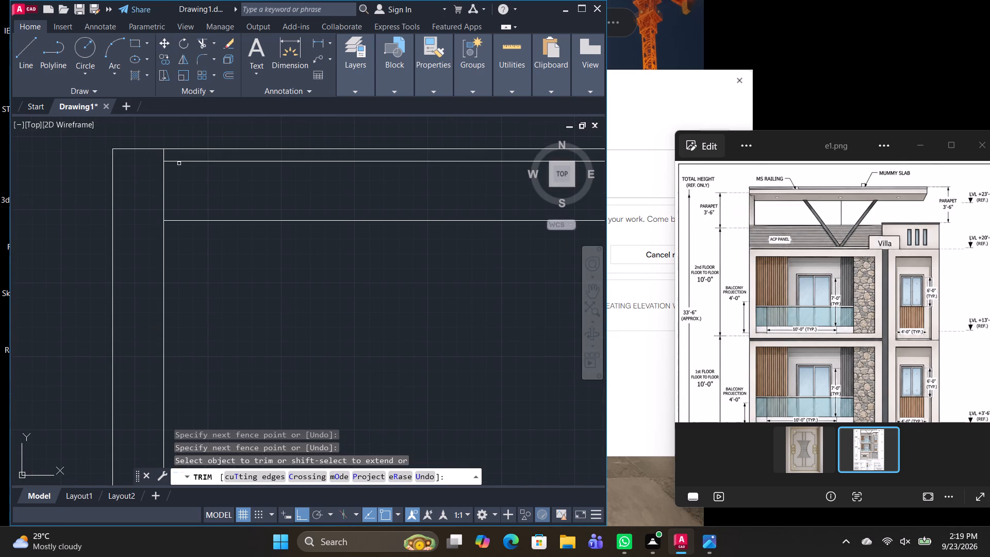
{"action": "left_click", "coordinate": [172, 161], "text": "shift"}
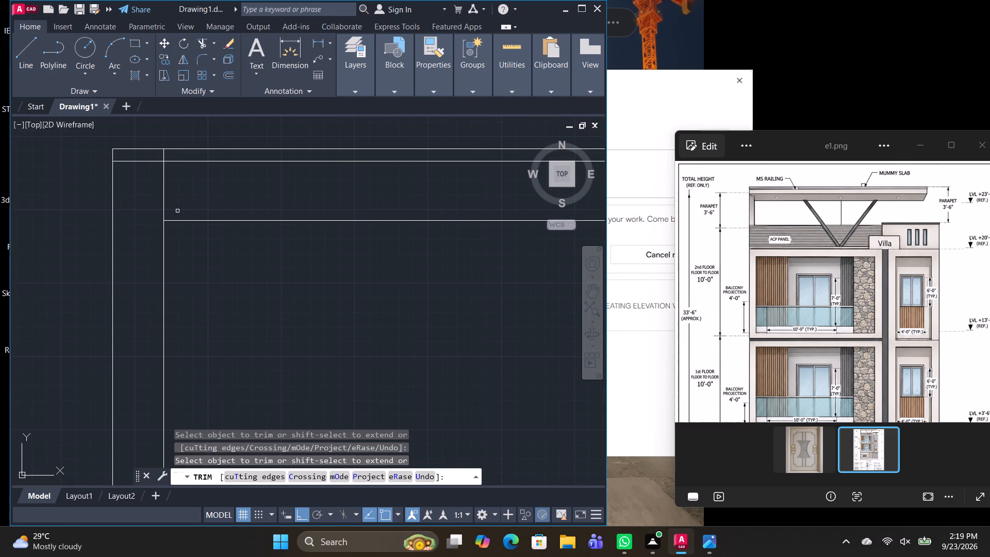
{"action": "left_click", "coordinate": [178, 222], "text": "shift"}
{"action": "left_click_drag", "start_coordinate": [156, 187], "coordinate": [196, 187]}
{"action": "scroll", "coordinate": [196, 187], "scroll_direction": "down", "scroll_amount": 2}
{"action": "scroll", "coordinate": [172, 168], "scroll_direction": "up", "scroll_amount": 2}
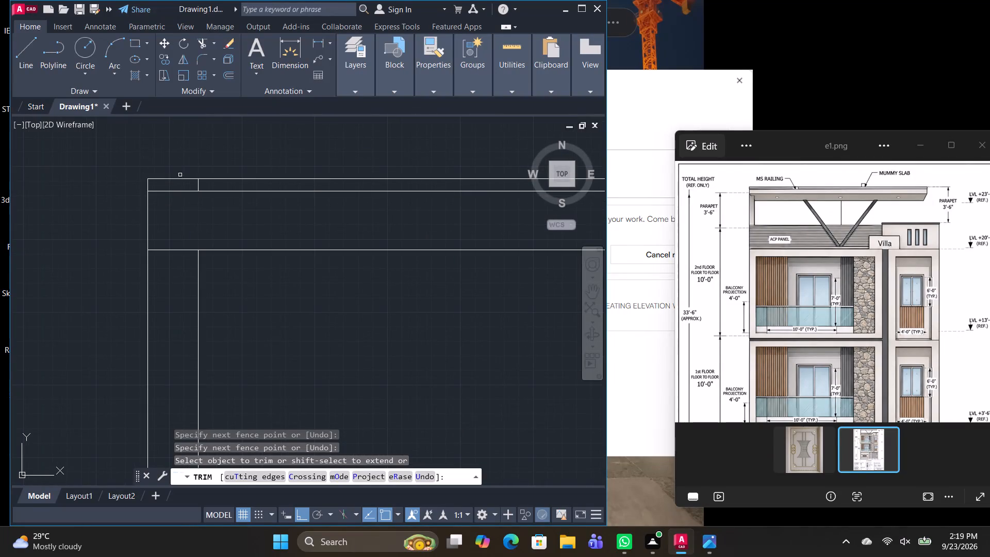
{"action": "middle_click_drag", "start_coordinate": [255, 233], "coordinate": [188, 225]}
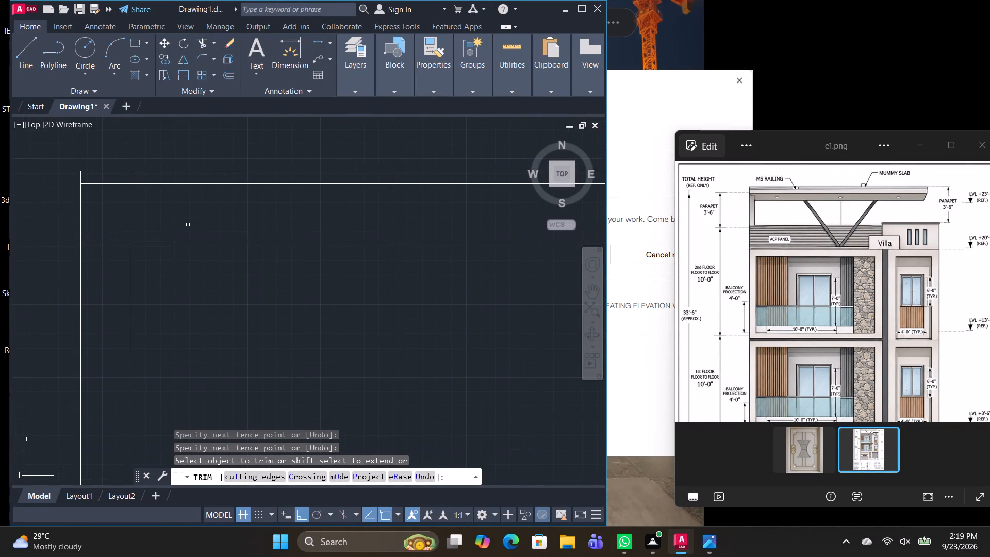
{"action": "scroll", "coordinate": [271, 205], "scroll_direction": "up", "scroll_amount": 1}
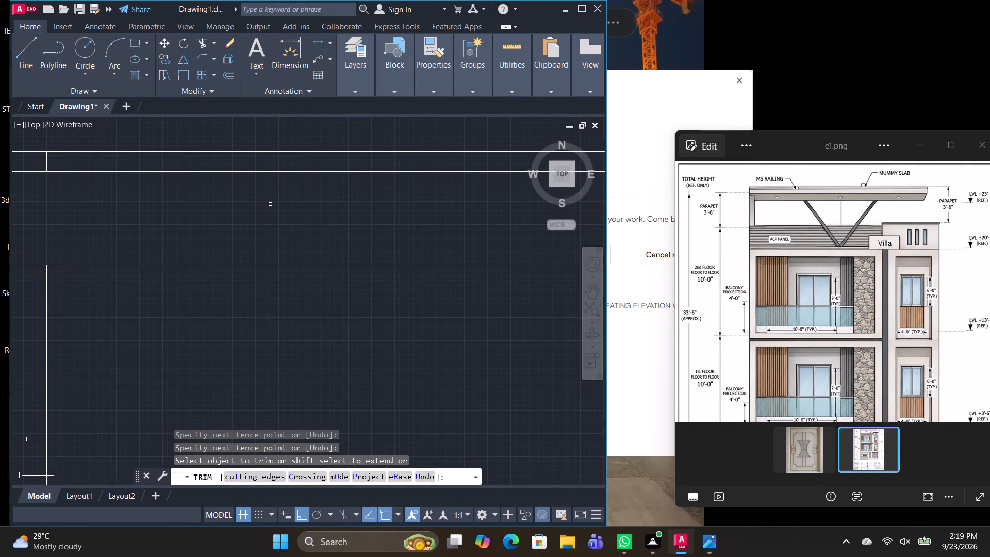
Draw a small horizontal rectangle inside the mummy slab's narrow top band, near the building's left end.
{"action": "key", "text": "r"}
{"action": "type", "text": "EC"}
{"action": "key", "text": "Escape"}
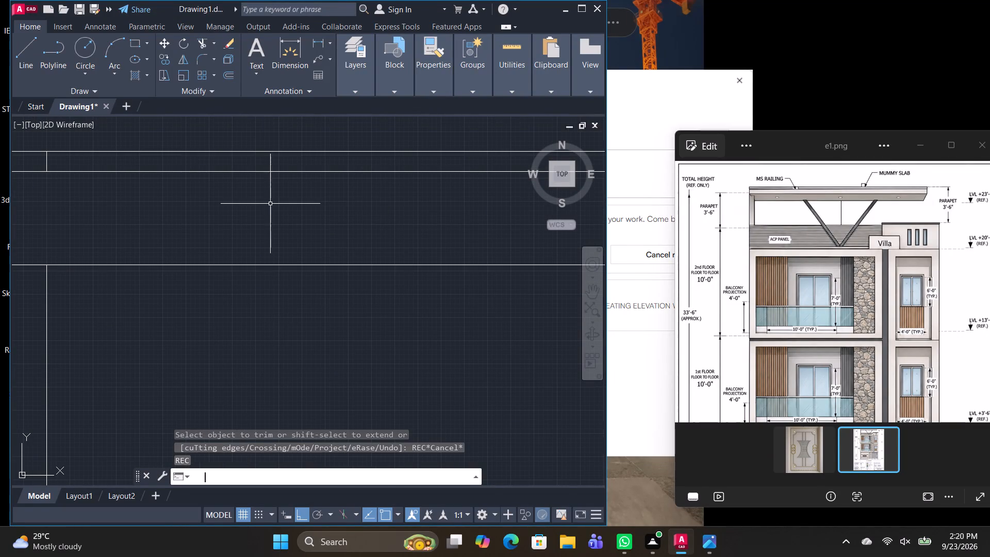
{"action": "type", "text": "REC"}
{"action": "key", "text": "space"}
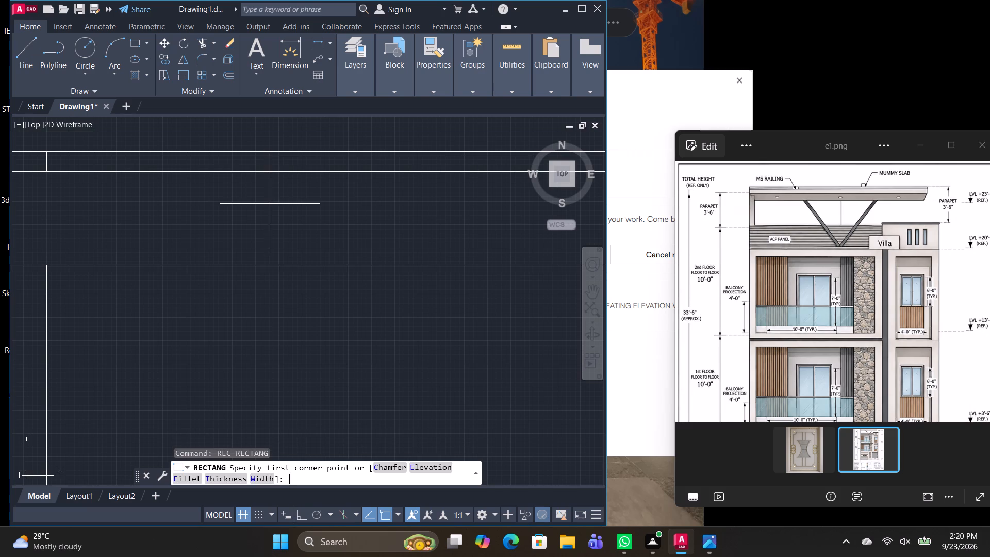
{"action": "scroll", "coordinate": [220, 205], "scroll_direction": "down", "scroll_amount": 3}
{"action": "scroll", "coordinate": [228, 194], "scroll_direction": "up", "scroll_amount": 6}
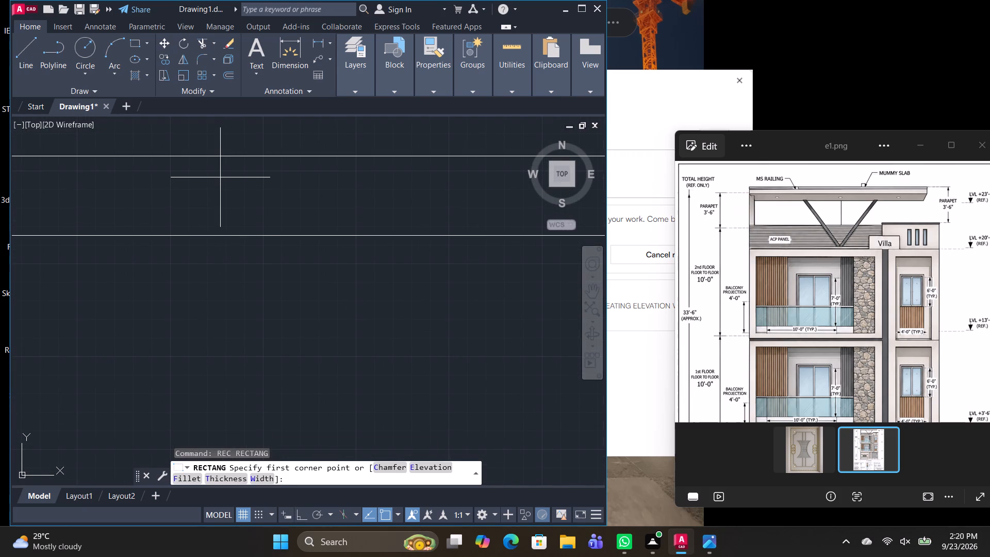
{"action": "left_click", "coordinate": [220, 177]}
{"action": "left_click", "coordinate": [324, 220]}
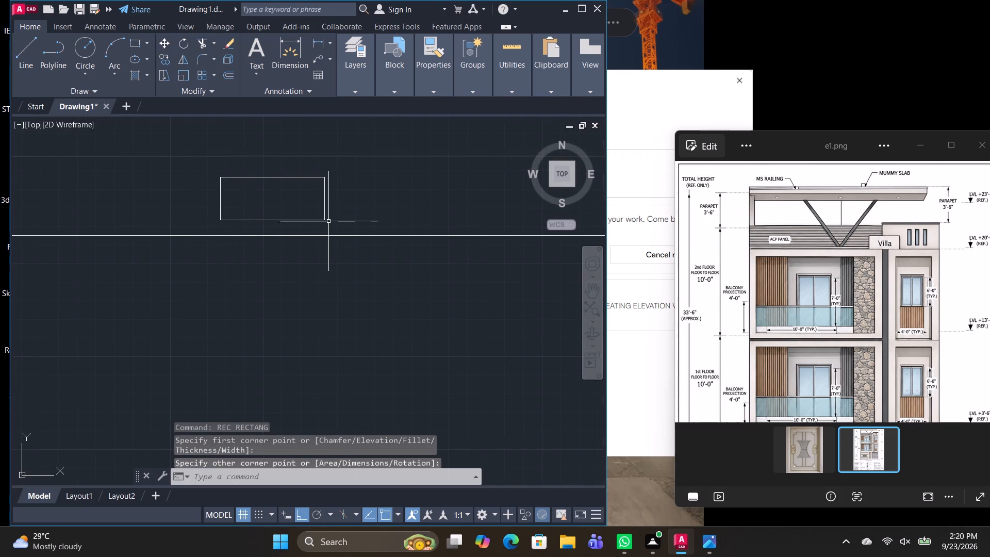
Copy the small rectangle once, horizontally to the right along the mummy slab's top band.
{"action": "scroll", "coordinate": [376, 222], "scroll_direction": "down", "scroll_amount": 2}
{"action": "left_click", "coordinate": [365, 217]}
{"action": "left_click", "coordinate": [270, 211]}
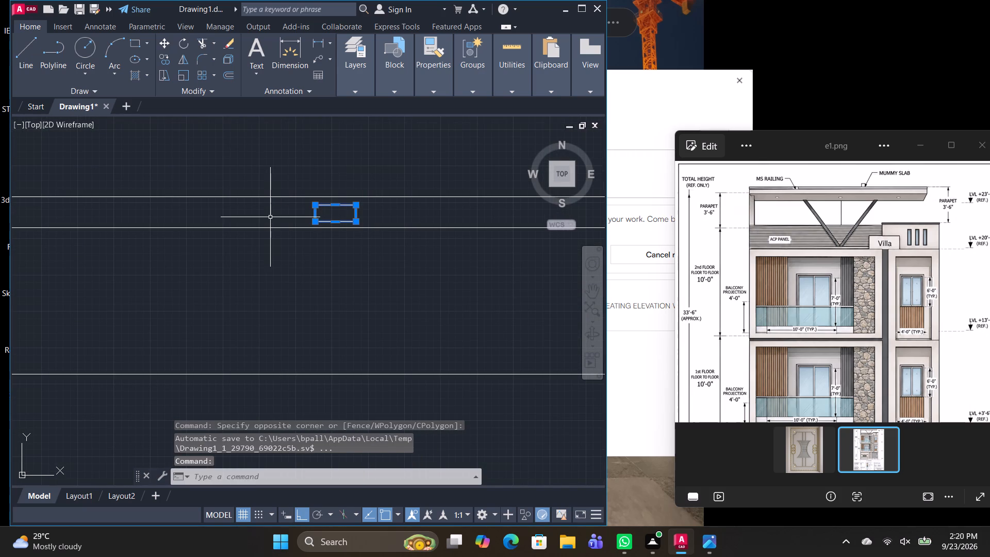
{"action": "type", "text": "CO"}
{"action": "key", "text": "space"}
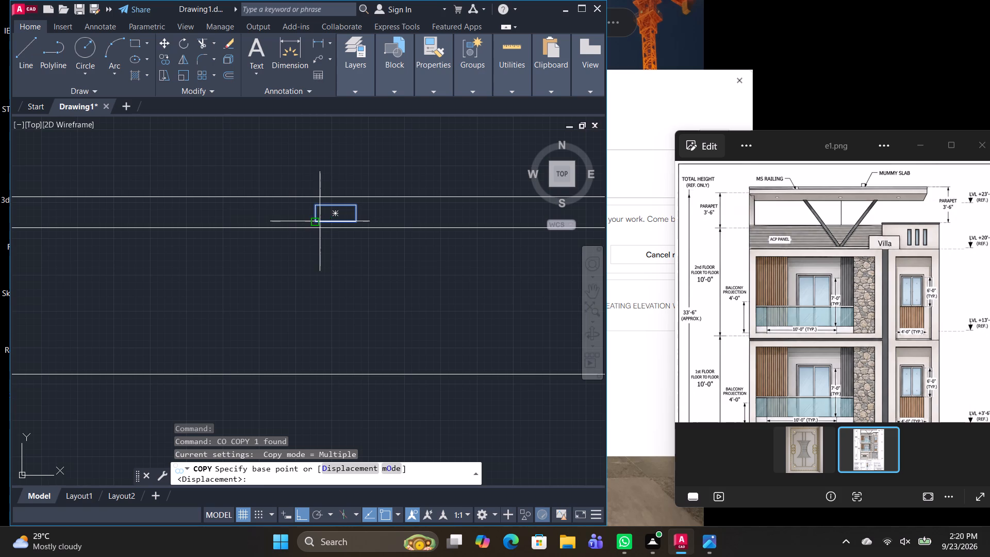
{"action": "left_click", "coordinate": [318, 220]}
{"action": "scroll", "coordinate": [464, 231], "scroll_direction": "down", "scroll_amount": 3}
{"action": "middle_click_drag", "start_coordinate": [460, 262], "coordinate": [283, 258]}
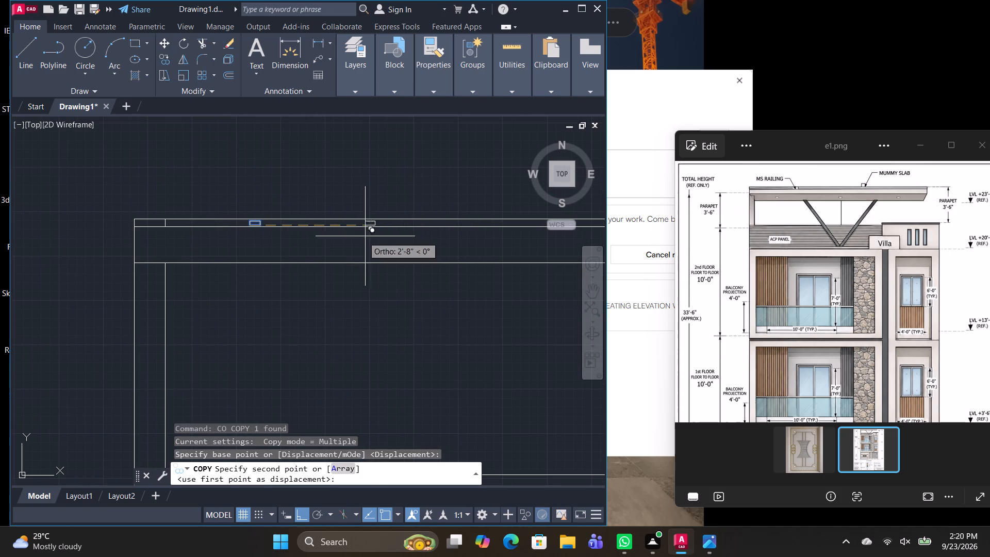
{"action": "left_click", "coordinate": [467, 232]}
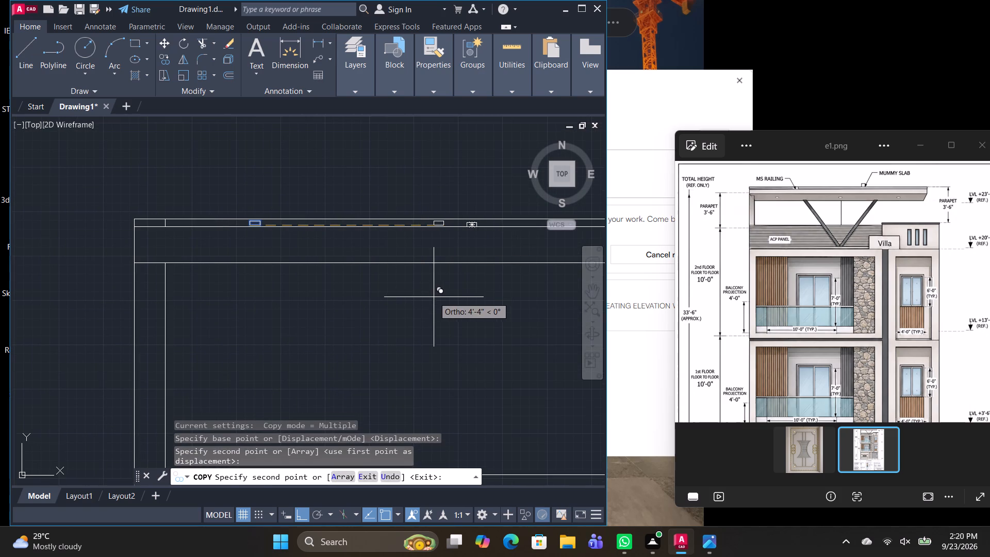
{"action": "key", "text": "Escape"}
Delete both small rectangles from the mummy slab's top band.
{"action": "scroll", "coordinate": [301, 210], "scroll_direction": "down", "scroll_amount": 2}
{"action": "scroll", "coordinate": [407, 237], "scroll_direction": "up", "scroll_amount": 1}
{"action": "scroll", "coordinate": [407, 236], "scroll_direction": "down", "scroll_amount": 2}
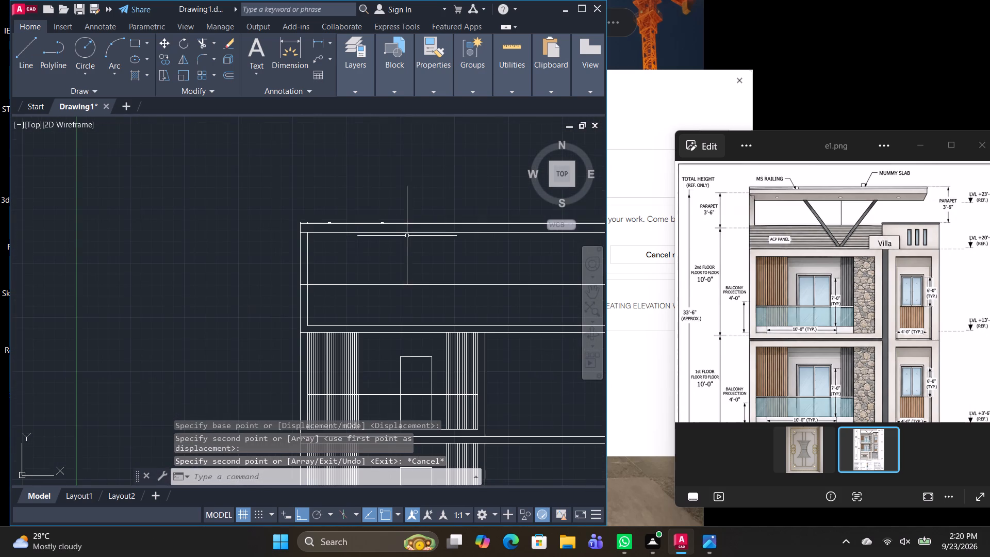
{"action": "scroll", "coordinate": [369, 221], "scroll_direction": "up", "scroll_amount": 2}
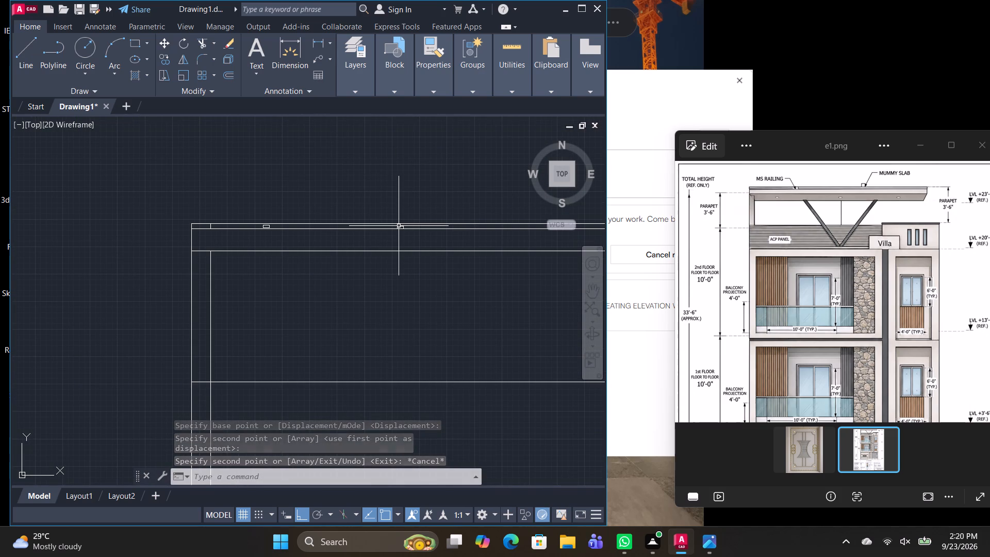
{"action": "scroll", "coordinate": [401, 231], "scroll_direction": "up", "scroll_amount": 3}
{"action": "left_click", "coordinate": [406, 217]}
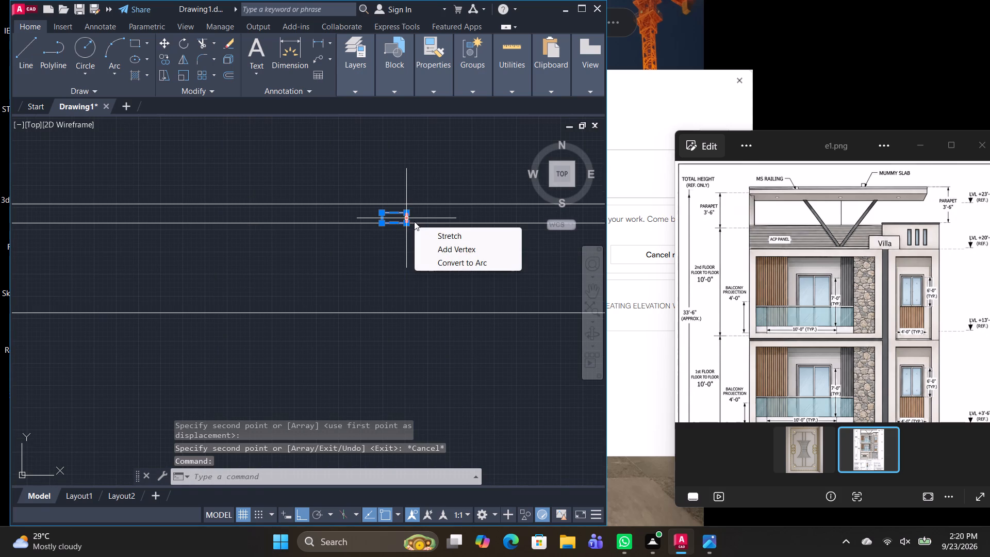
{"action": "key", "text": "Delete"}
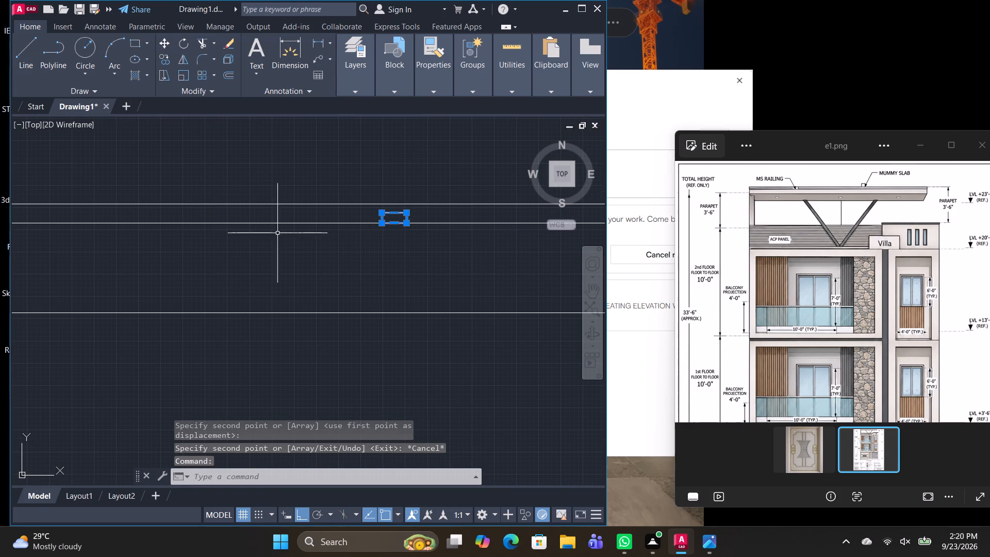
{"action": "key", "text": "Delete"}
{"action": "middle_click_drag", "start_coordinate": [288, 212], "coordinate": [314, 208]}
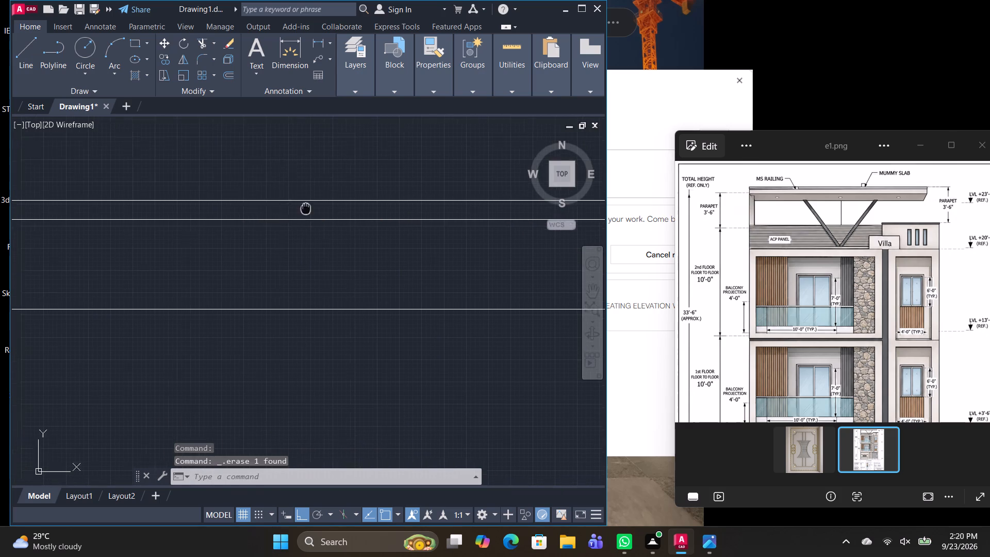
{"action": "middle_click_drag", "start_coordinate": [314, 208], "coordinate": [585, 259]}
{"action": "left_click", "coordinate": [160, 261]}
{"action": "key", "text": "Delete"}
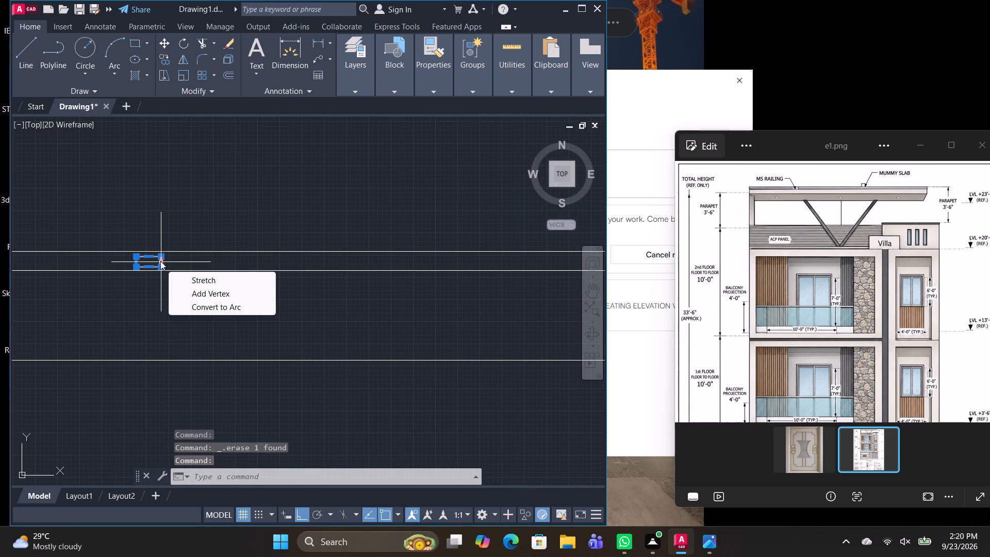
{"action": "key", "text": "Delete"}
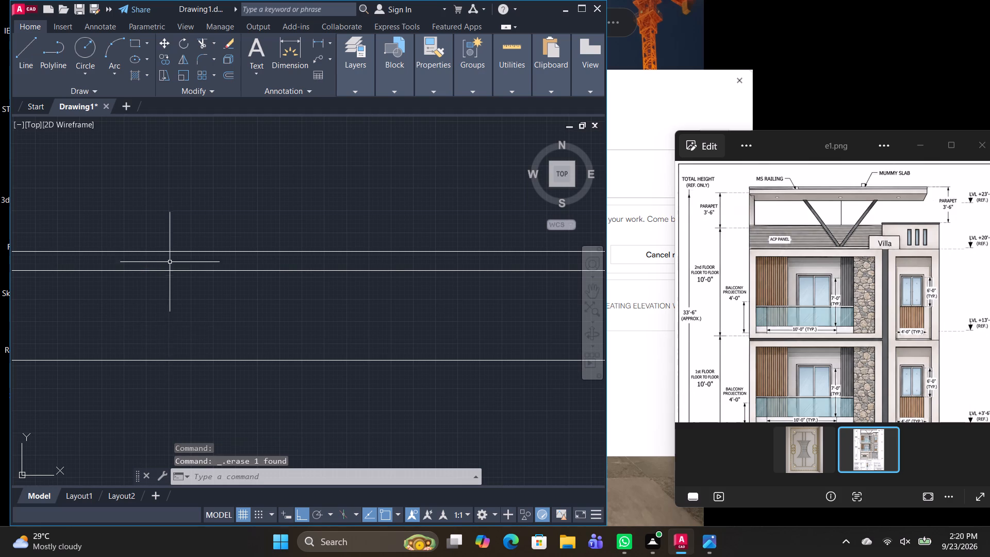
Draw a small circle as a light in the mummy slab, between its narrow top band and its lower edge.
{"action": "scroll", "coordinate": [170, 261], "scroll_direction": "down", "scroll_amount": 2}
{"action": "scroll", "coordinate": [219, 315], "scroll_direction": "down", "scroll_amount": 2}
{"action": "middle_click_drag", "start_coordinate": [262, 353], "coordinate": [234, 314]}
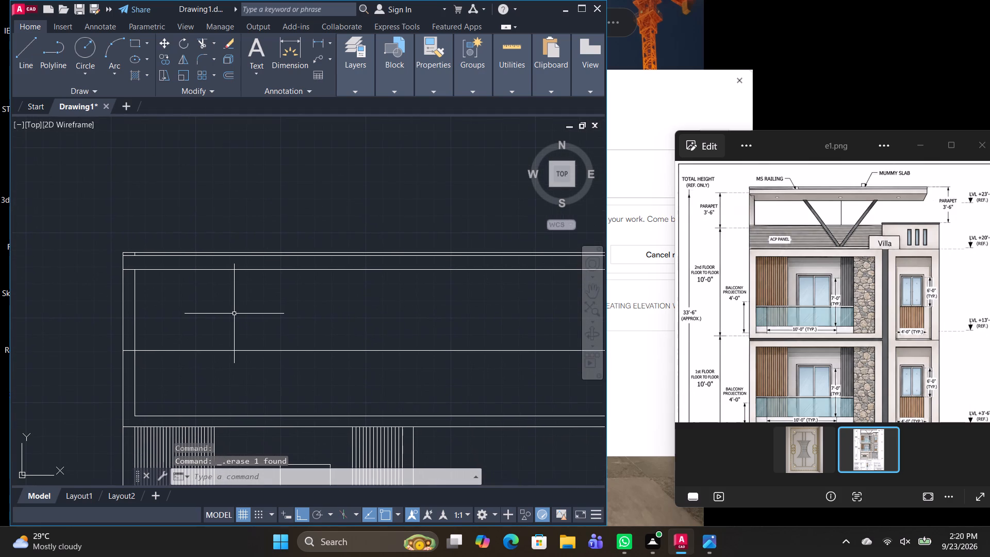
{"action": "key", "text": "c"}
{"action": "key", "text": "space"}
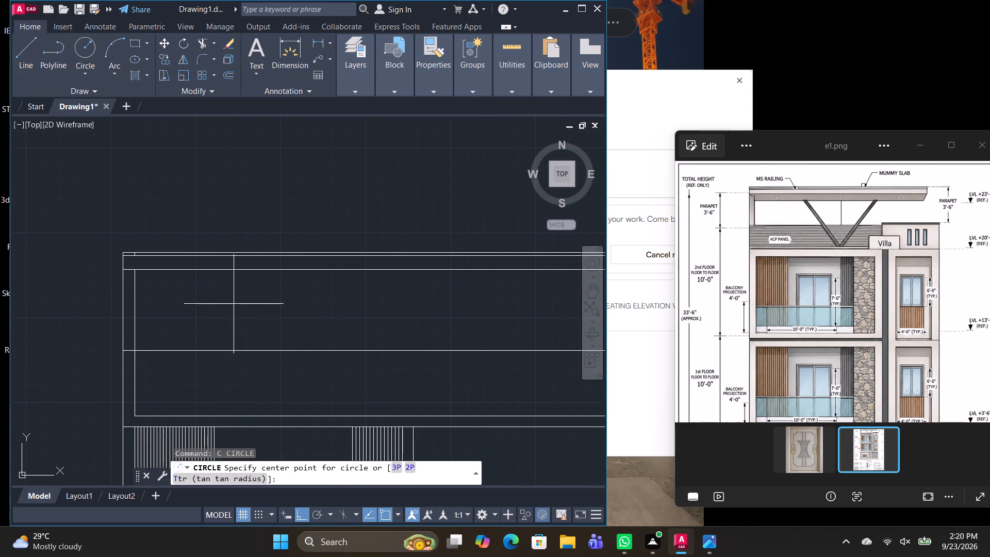
{"action": "scroll", "coordinate": [252, 267], "scroll_direction": "up", "scroll_amount": 1}
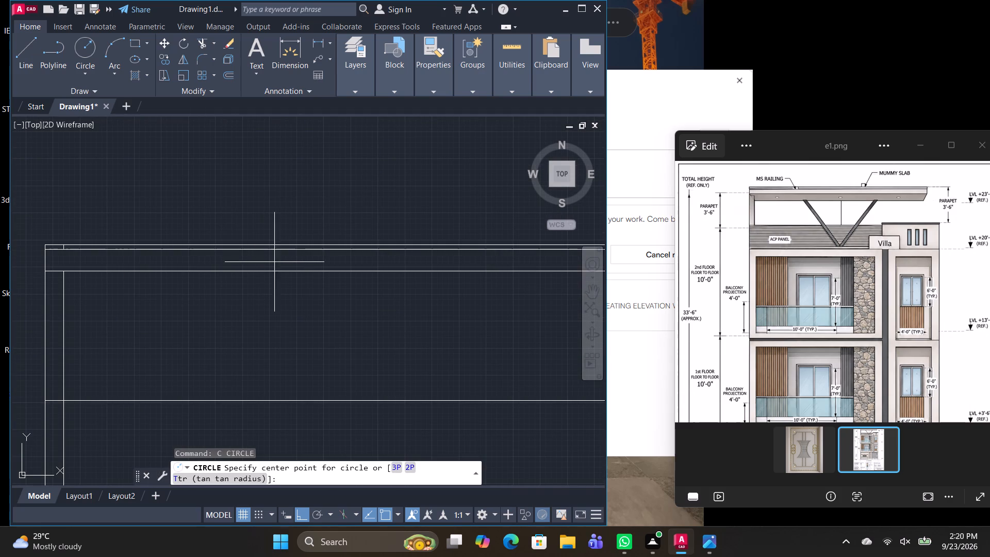
{"action": "left_click", "coordinate": [327, 262]}
{"action": "scroll", "coordinate": [332, 265], "scroll_direction": "up", "scroll_amount": 2}
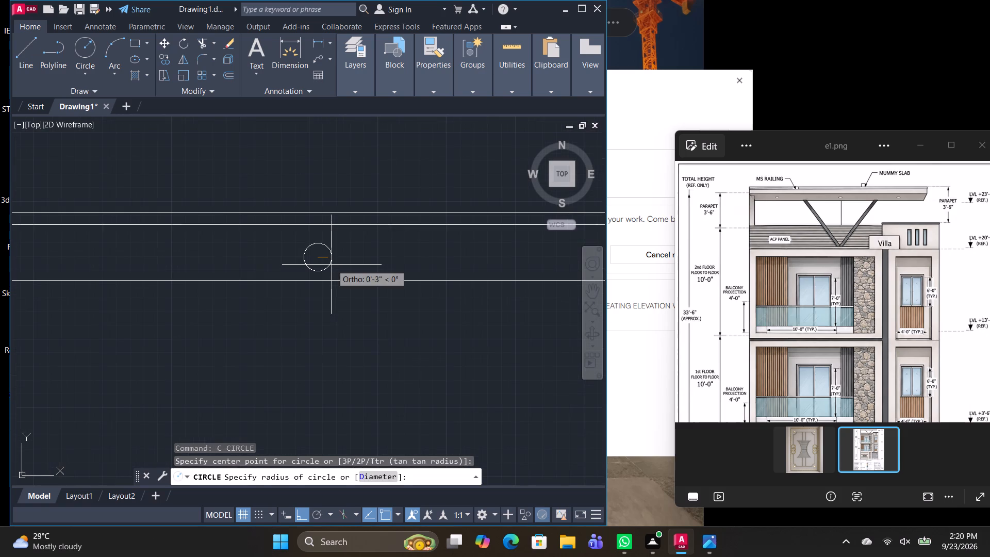
{"action": "left_click", "coordinate": [329, 249]}
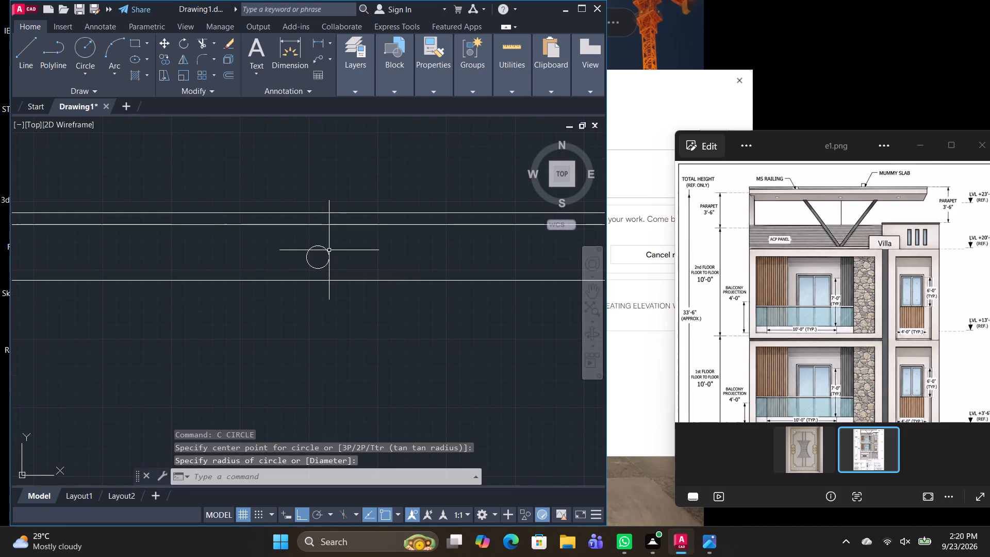
Copy the circle to the right along the mummy slab, about 9' away and about 17'-6" away on the slab's lower edge.
{"action": "scroll", "coordinate": [352, 330], "scroll_direction": "down", "scroll_amount": 2}
{"action": "middle_click_drag", "start_coordinate": [383, 358], "coordinate": [218, 331]}
{"action": "left_click", "coordinate": [180, 272]}
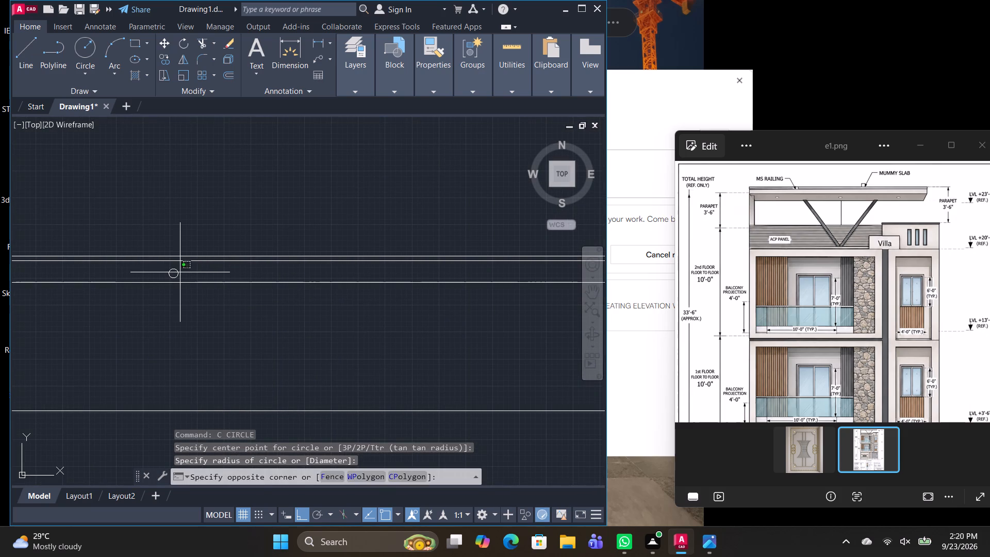
{"action": "left_click", "coordinate": [165, 271]}
{"action": "type", "text": "CO"}
{"action": "key", "text": "space"}
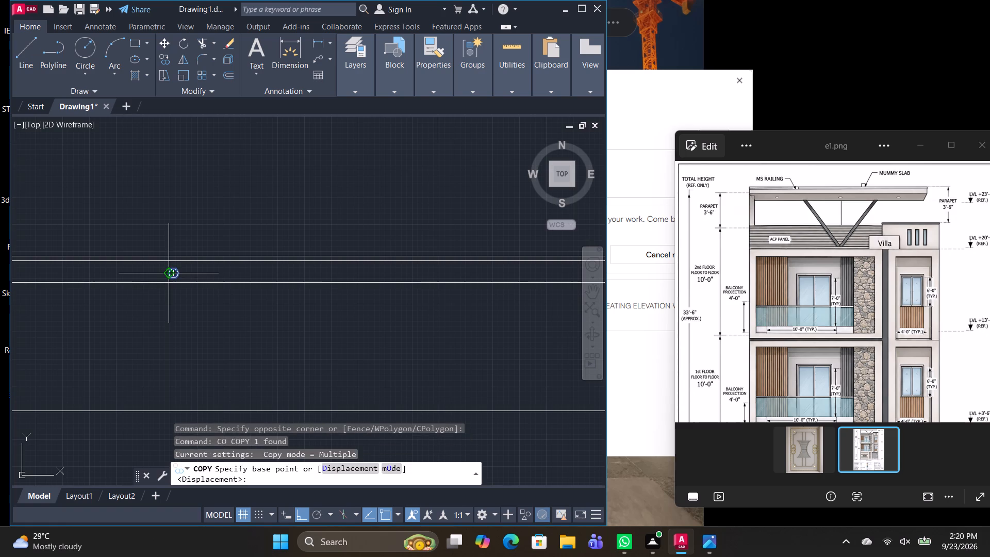
{"action": "scroll", "coordinate": [176, 285], "scroll_direction": "down", "scroll_amount": 2}
{"action": "scroll", "coordinate": [170, 270], "scroll_direction": "up", "scroll_amount": 2}
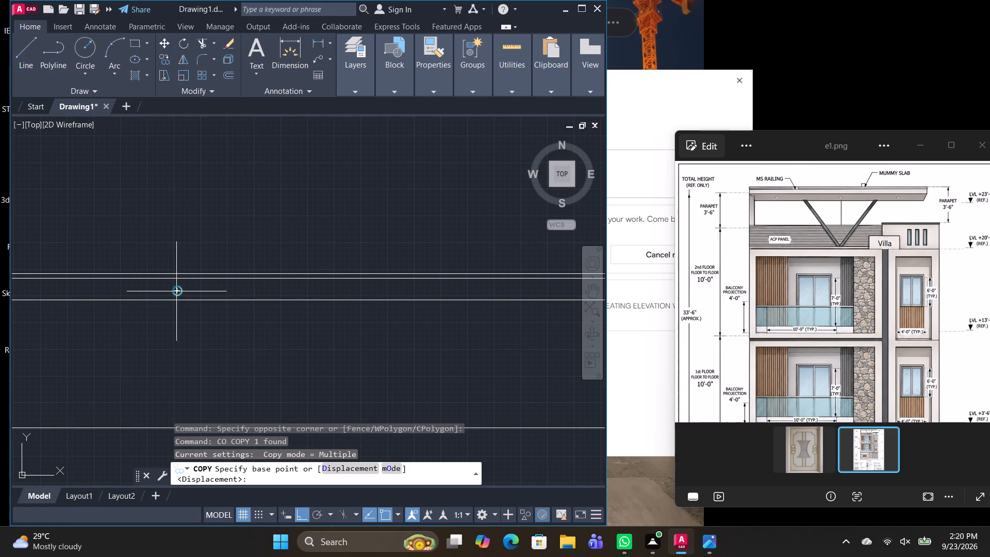
{"action": "left_click", "coordinate": [175, 289]}
{"action": "left_click", "coordinate": [408, 288]}
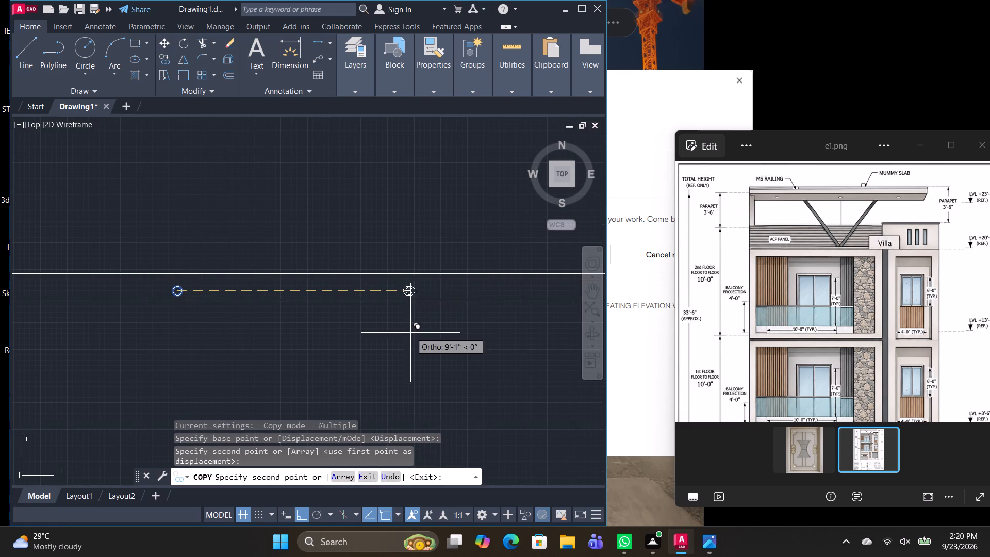
{"action": "middle_click_drag", "start_coordinate": [374, 338], "coordinate": [177, 318]}
{"action": "left_click", "coordinate": [433, 278]}
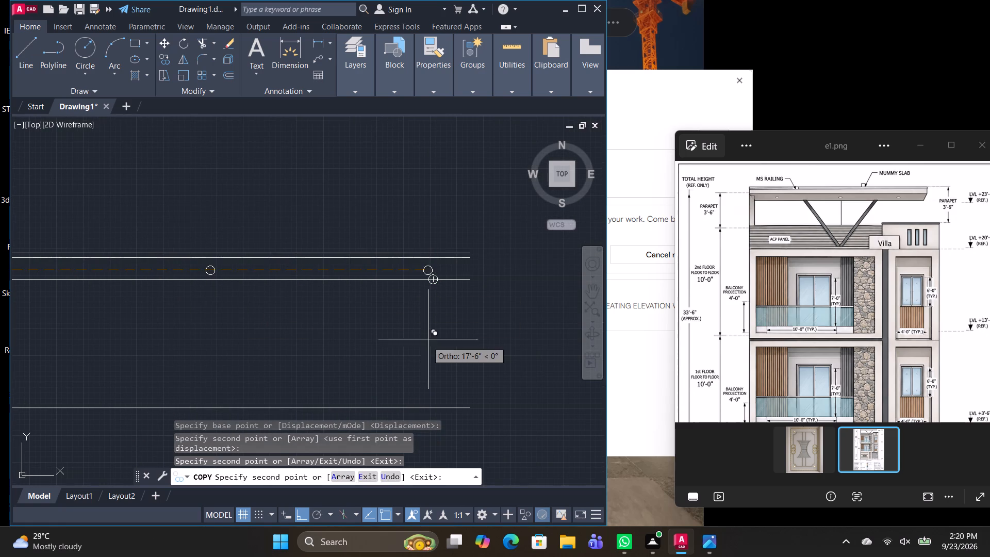
{"action": "key", "text": "Escape"}
Draw vertical line segments closing the mummy slab's right end, from its top line through the band line to its lower edge.
{"action": "type", "text": "L"}
{"action": "key", "text": "space"}
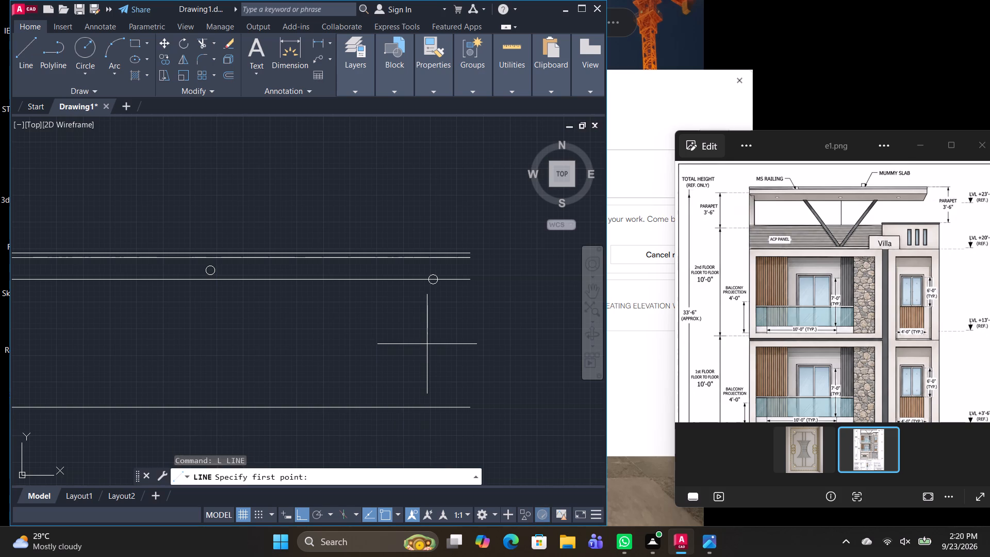
{"action": "scroll", "coordinate": [471, 248], "scroll_direction": "up", "scroll_amount": 2}
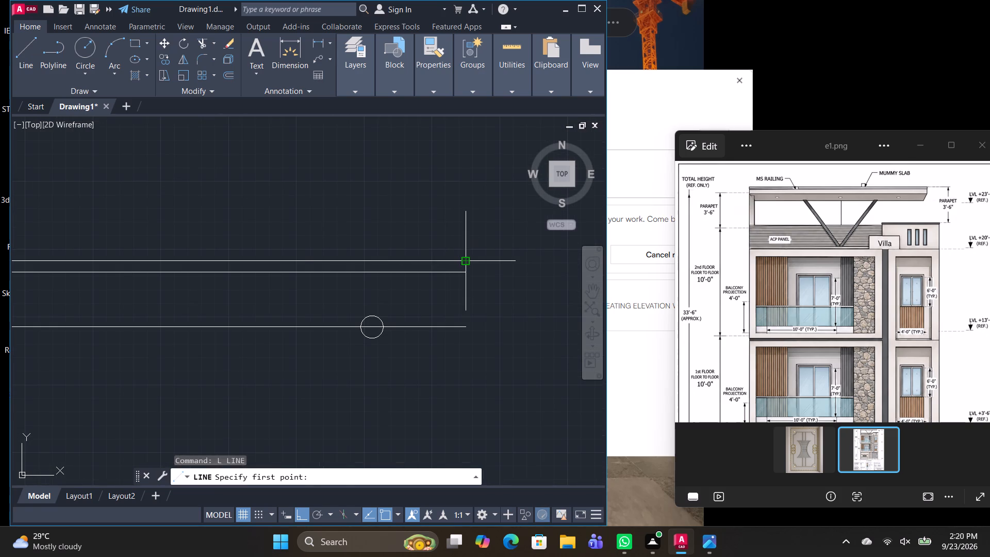
{"action": "left_click", "coordinate": [464, 258]}
{"action": "left_click", "coordinate": [464, 271]}
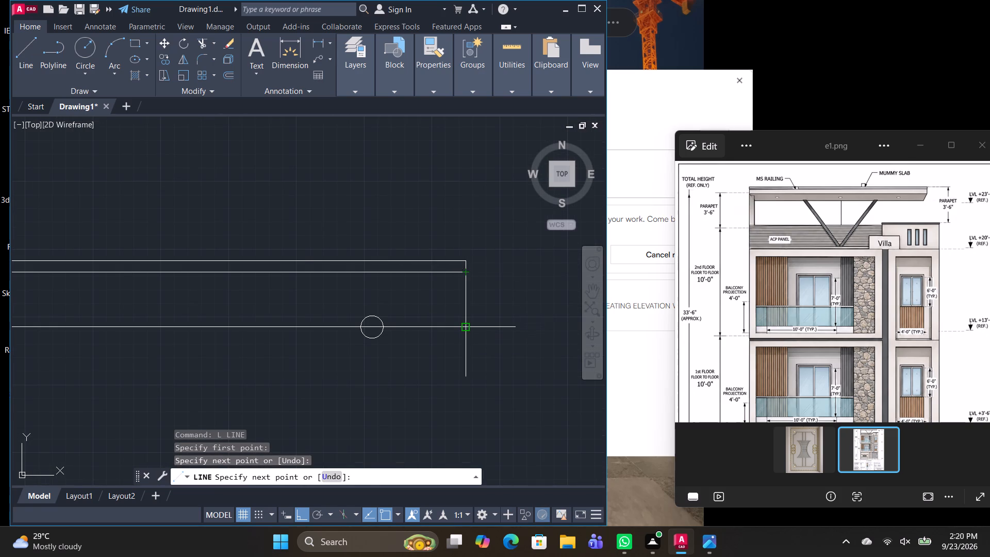
{"action": "left_click", "coordinate": [466, 326]}
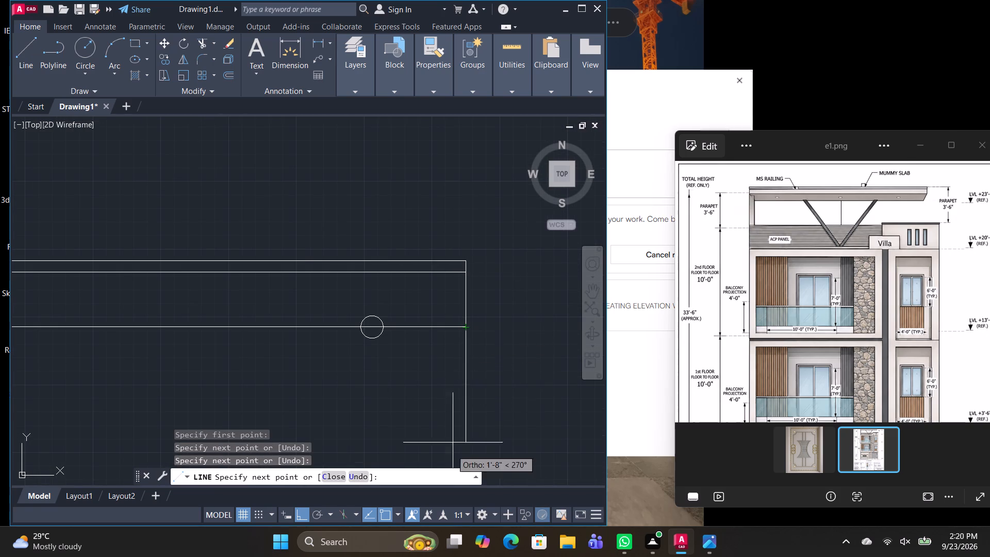
{"action": "middle_click_drag", "start_coordinate": [452, 454], "coordinate": [429, 273]}
{"action": "scroll", "coordinate": [400, 321], "scroll_direction": "down", "scroll_amount": 2}
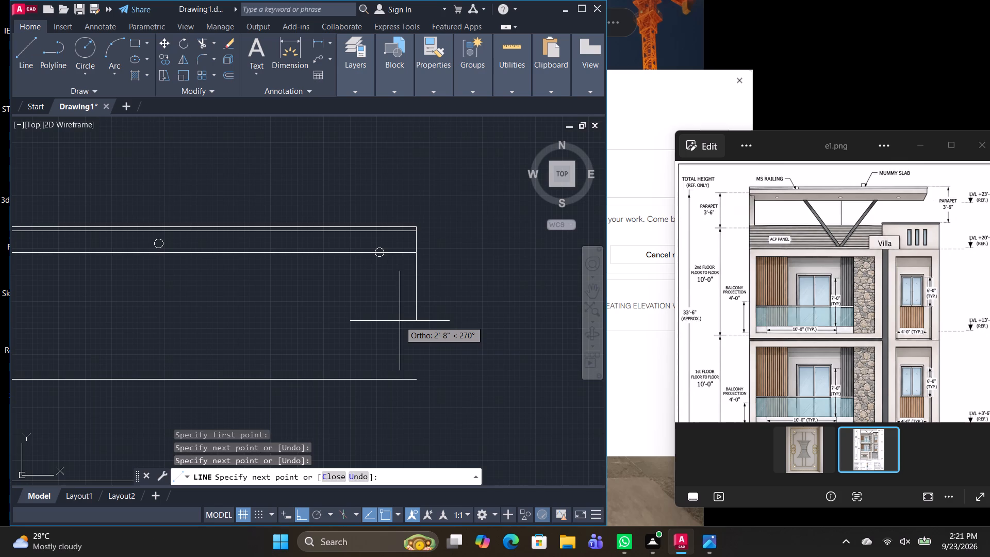
{"action": "key", "text": "space"}
Draw a vertical line closing the building's right edge from the slab above the ground floor up to the mummy slab's lower edge.
{"action": "scroll", "coordinate": [468, 354], "scroll_direction": "down", "scroll_amount": 1}
{"action": "middle_click_drag", "start_coordinate": [472, 338], "coordinate": [482, 208]}
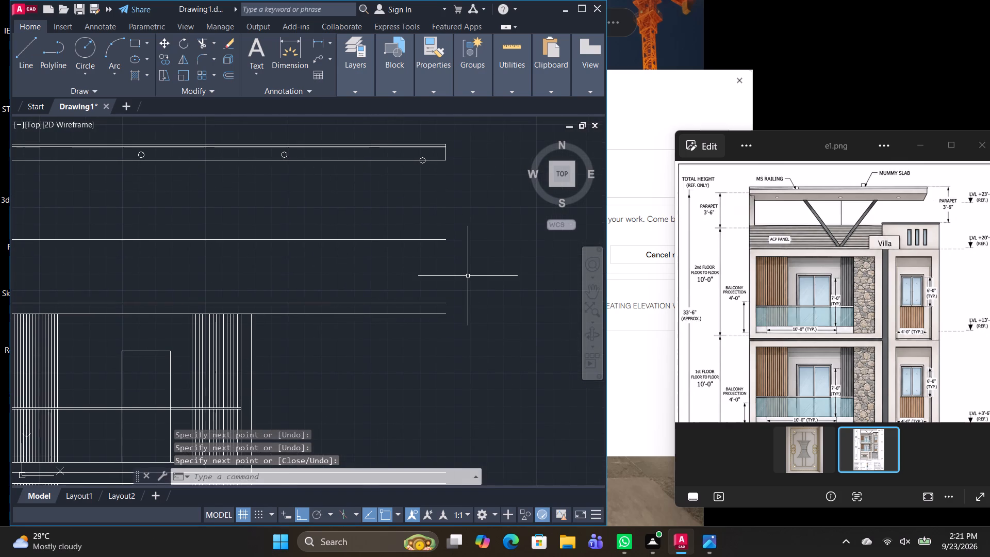
{"action": "type", "text": "L"}
{"action": "key", "text": "space"}
{"action": "scroll", "coordinate": [443, 303], "scroll_direction": "down", "scroll_amount": 1}
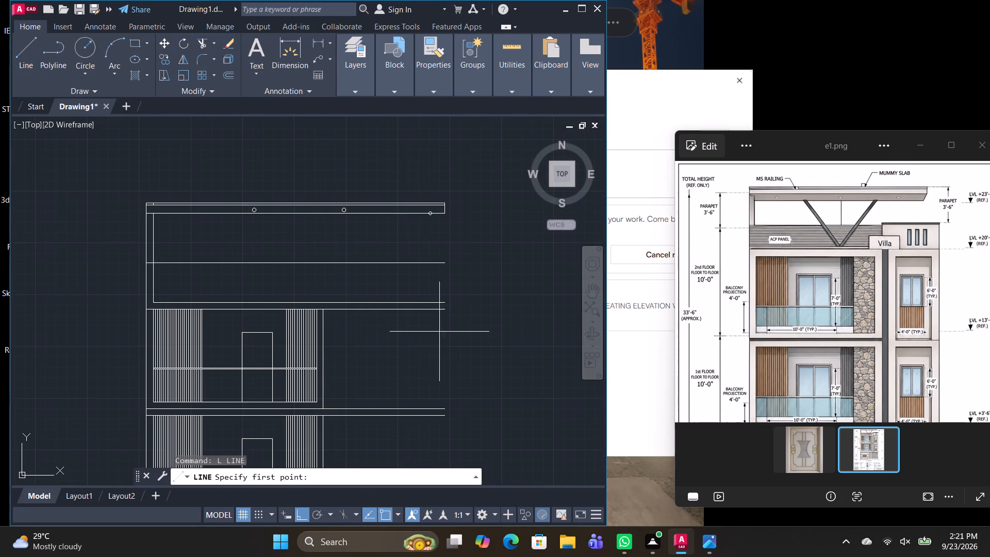
{"action": "middle_click_drag", "start_coordinate": [453, 356], "coordinate": [420, 316]}
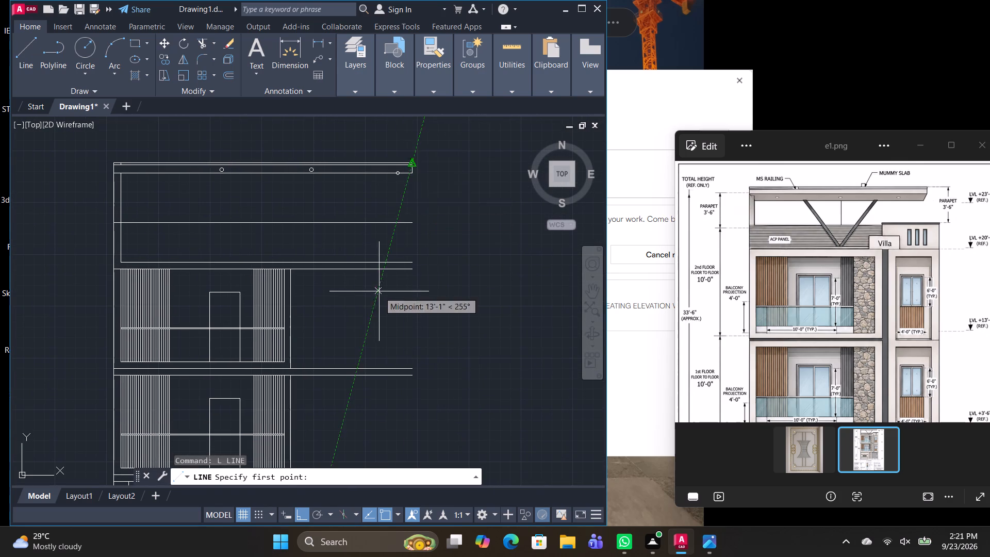
{"action": "middle_click_drag", "start_coordinate": [381, 292], "coordinate": [369, 207]}
{"action": "scroll", "coordinate": [376, 302], "scroll_direction": "down", "scroll_amount": 1}
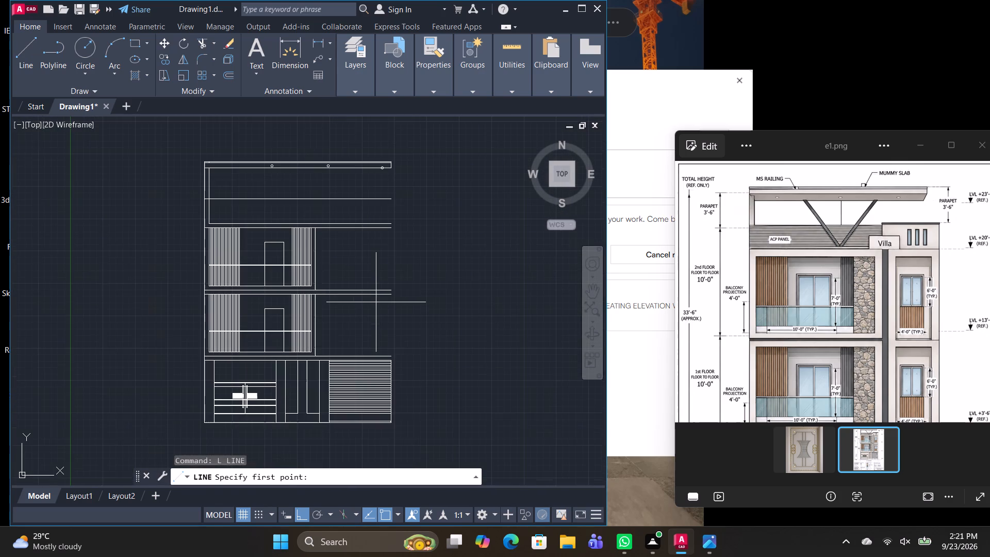
{"action": "left_click_drag", "start_coordinate": [391, 354], "coordinate": [391, 348]}
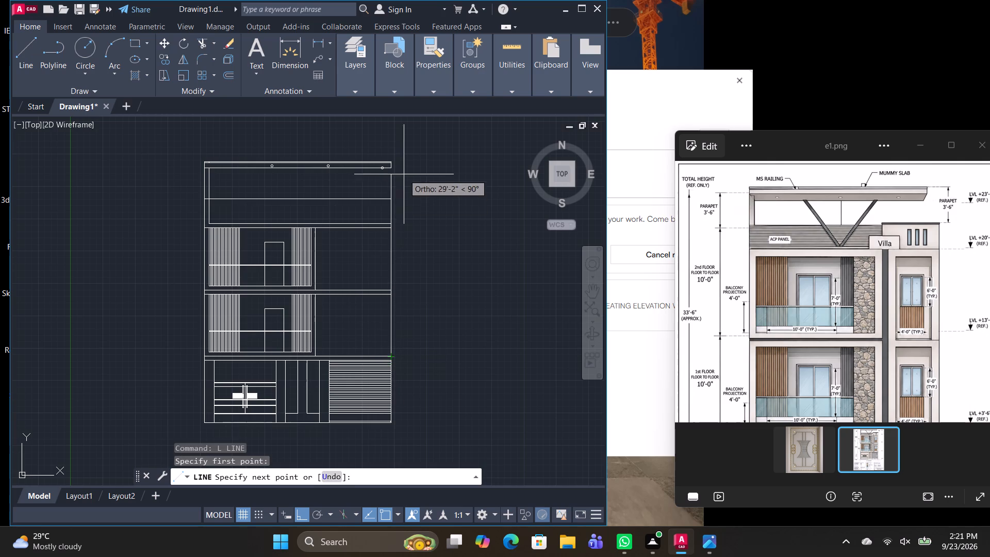
{"action": "left_click", "coordinate": [390, 168]}
{"action": "key", "text": "space"}
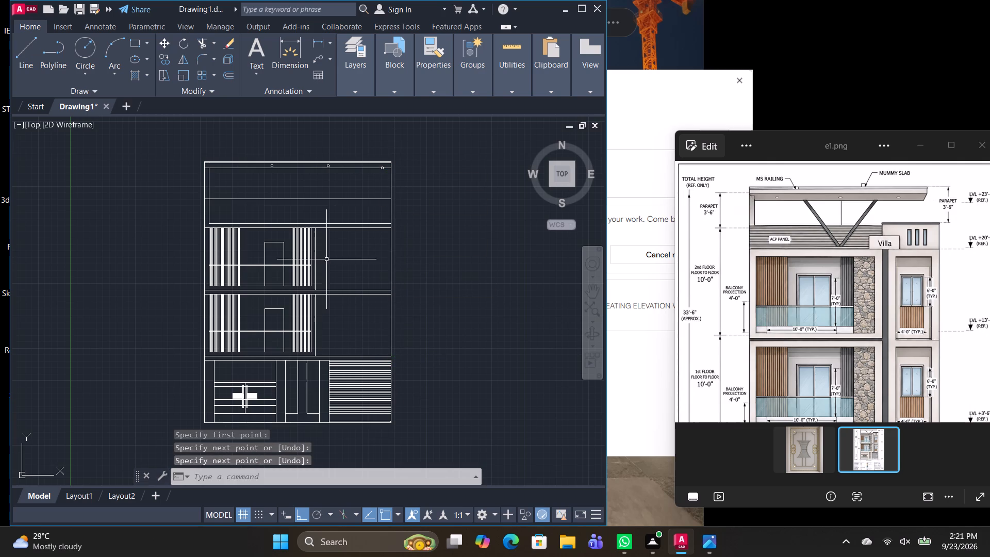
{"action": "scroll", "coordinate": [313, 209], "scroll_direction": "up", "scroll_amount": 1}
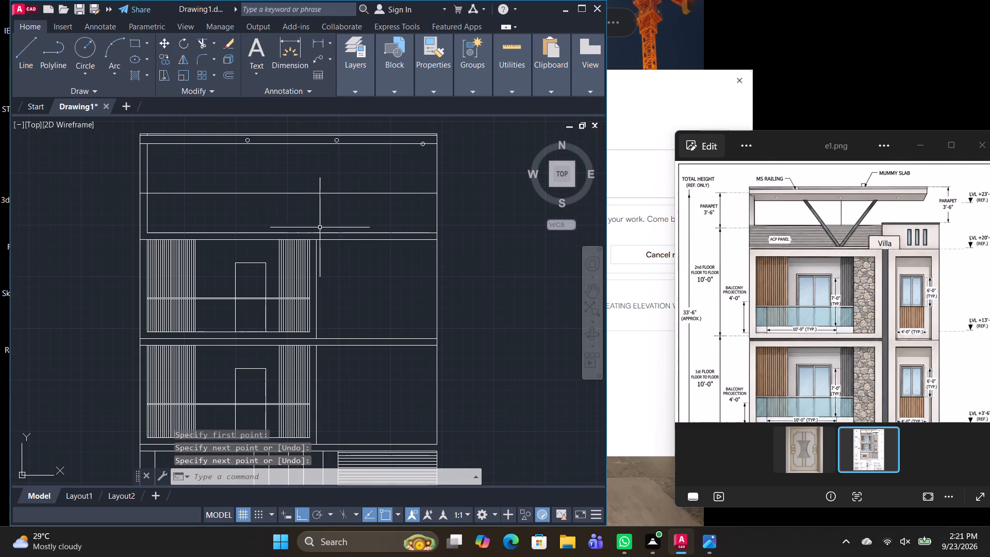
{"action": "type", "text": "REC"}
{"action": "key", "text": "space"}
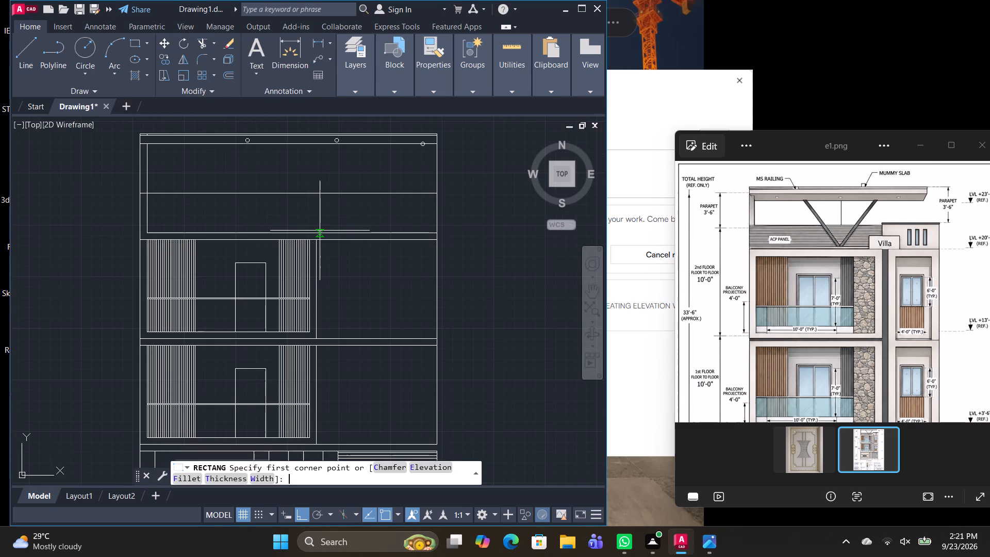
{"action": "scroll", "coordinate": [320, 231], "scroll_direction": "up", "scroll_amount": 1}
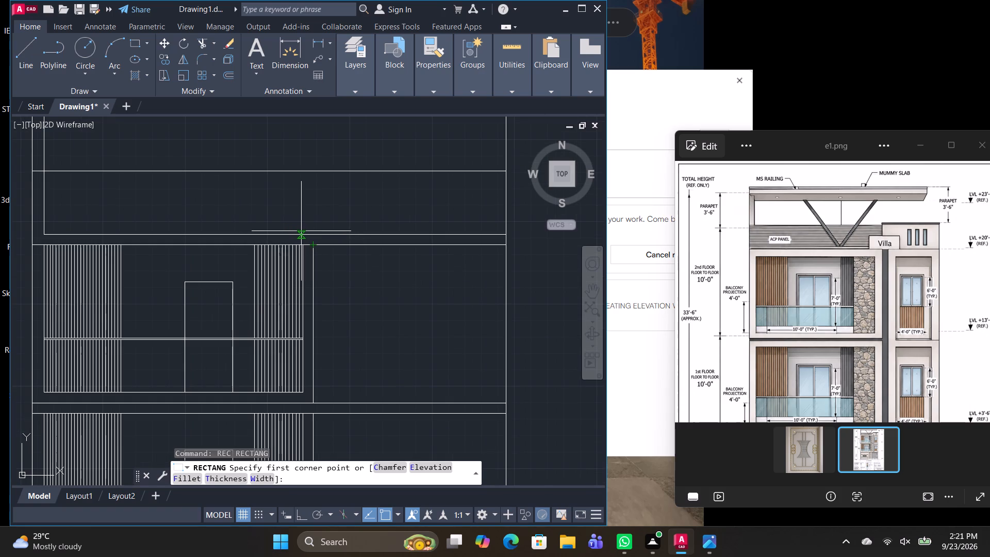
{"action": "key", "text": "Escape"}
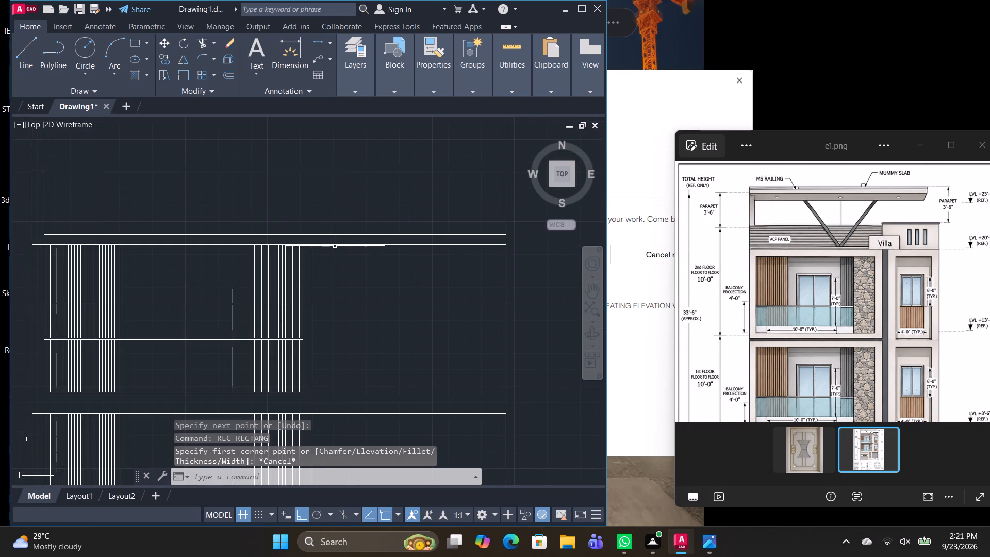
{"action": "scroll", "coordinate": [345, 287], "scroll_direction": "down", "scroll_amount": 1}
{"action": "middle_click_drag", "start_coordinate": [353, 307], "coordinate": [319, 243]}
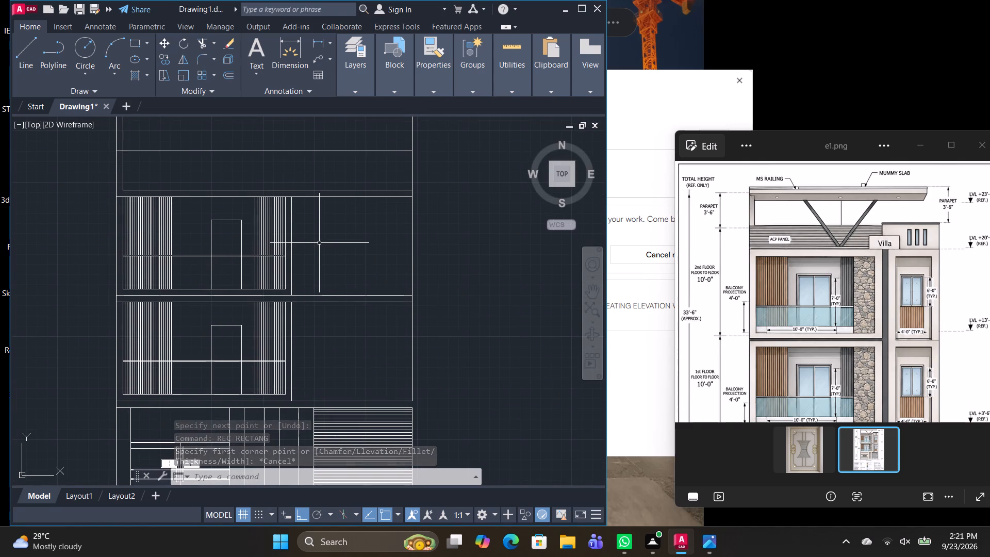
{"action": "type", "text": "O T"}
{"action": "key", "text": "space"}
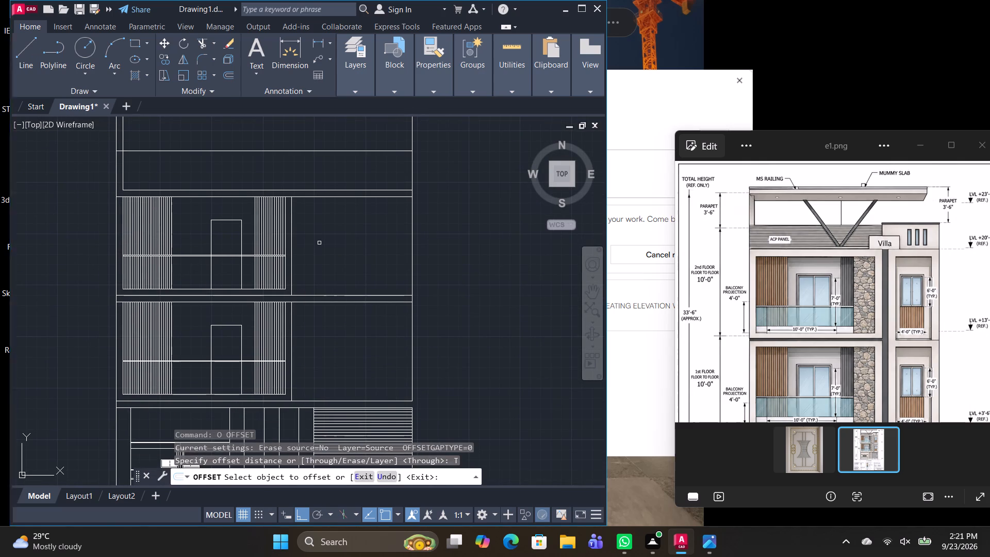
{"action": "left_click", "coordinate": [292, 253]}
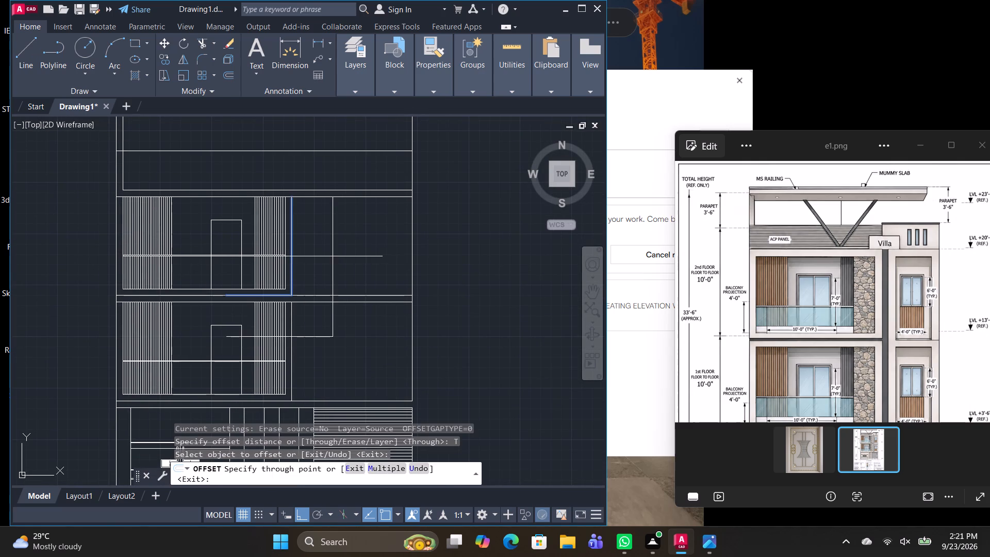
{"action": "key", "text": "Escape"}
Explode the two polylines that form the balcony bays' right edges on the first and second floors.
{"action": "left_click", "coordinate": [291, 357]}
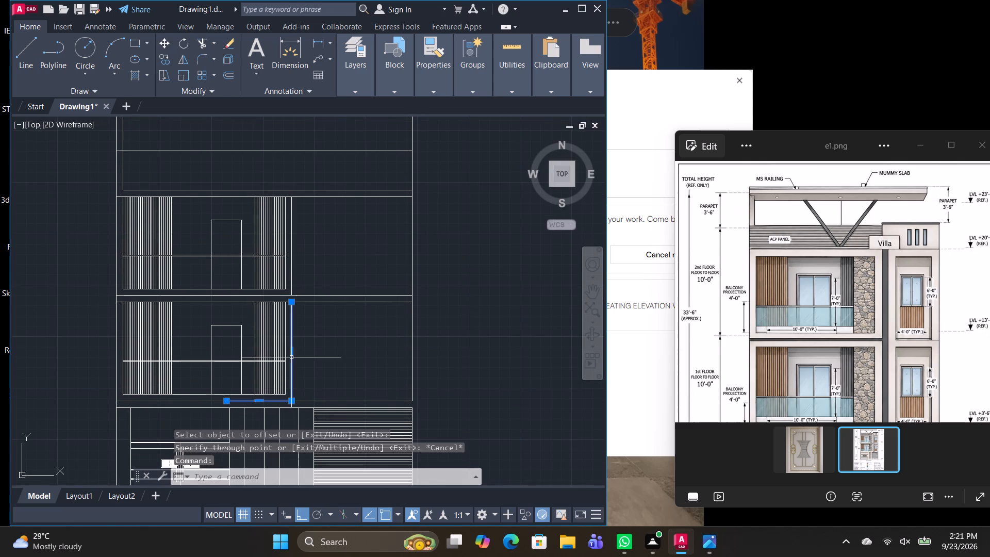
{"action": "type", "text": "X"}
{"action": "key", "text": "space"}
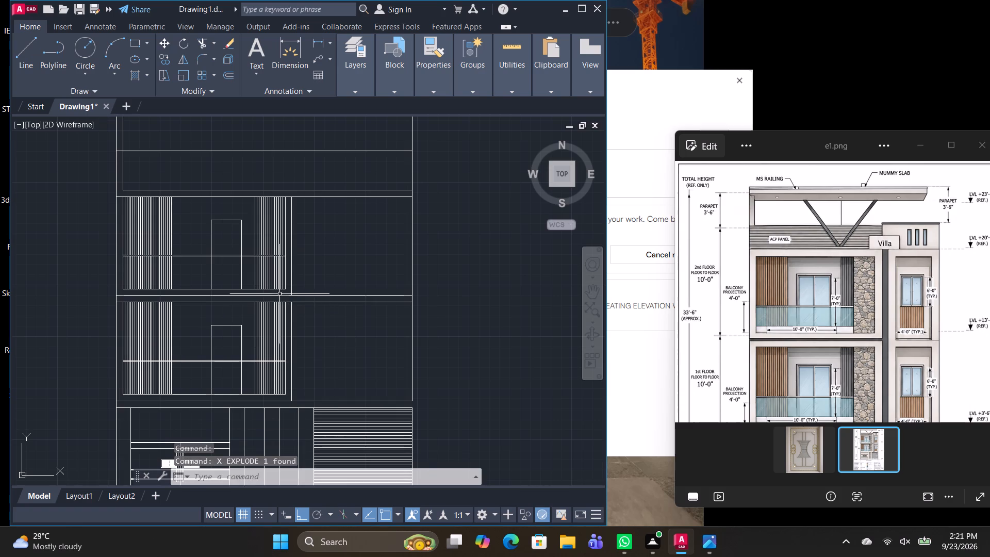
{"action": "left_click", "coordinate": [291, 275]}
{"action": "type", "text": "X"}
{"action": "key", "text": "space"}
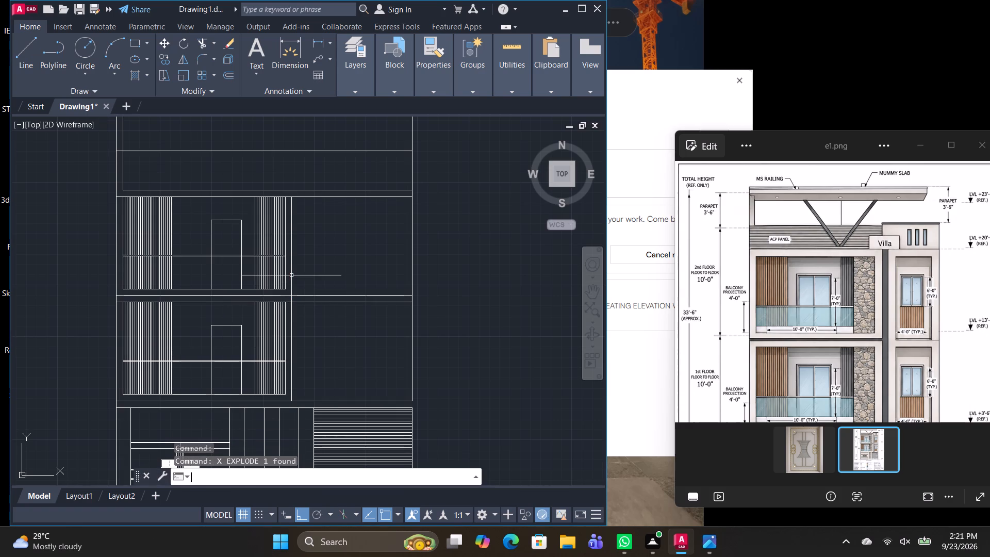
Offset the second-floor balcony bay's right edge in Through mode, adding three successive vertical lines to its right.
{"action": "key", "text": "o"}
{"action": "key", "text": "space"}
{"action": "type", "text": "T"}
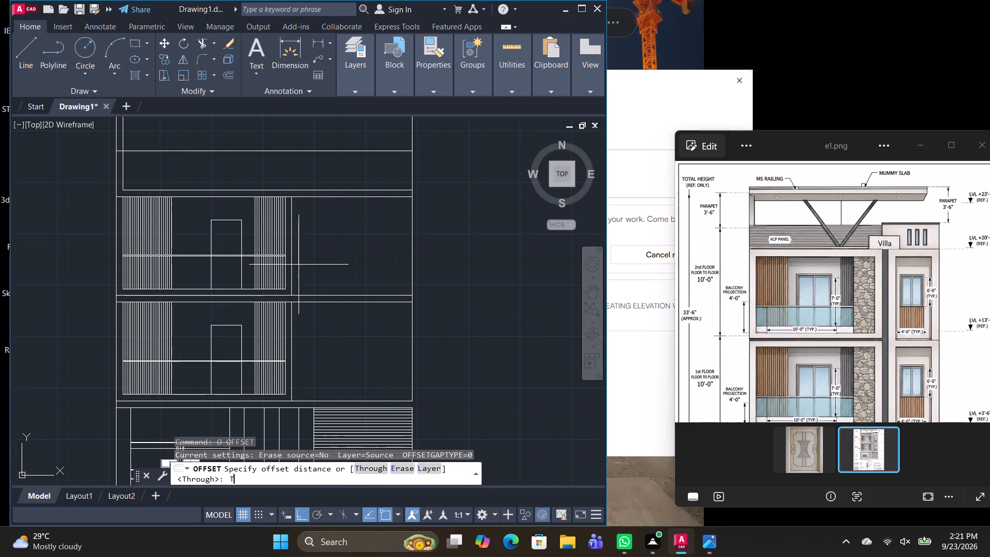
{"action": "key", "text": "space"}
{"action": "left_click", "coordinate": [291, 258]}
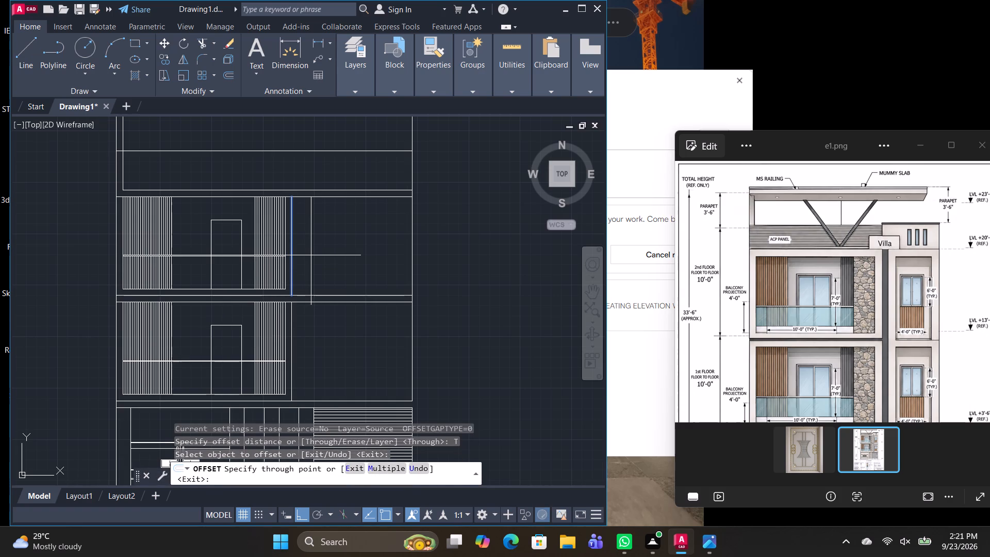
{"action": "left_click", "coordinate": [305, 253]}
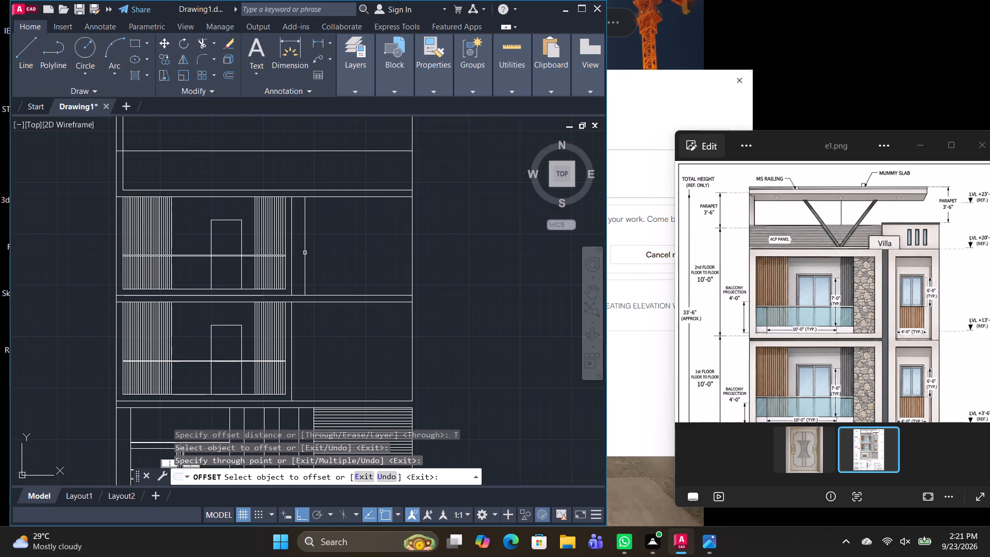
{"action": "left_click", "coordinate": [305, 253]}
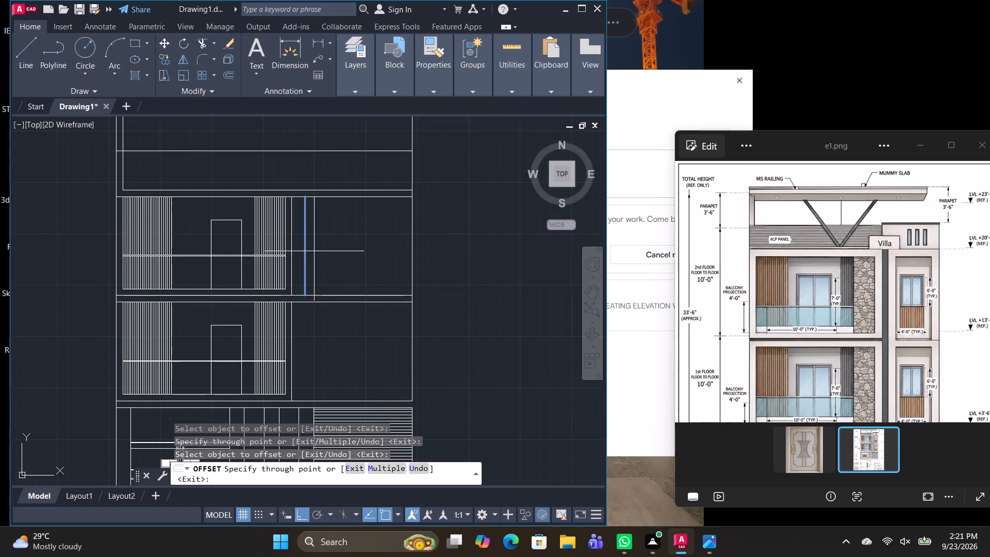
{"action": "left_click", "coordinate": [314, 251]}
{"action": "left_click", "coordinate": [315, 252]}
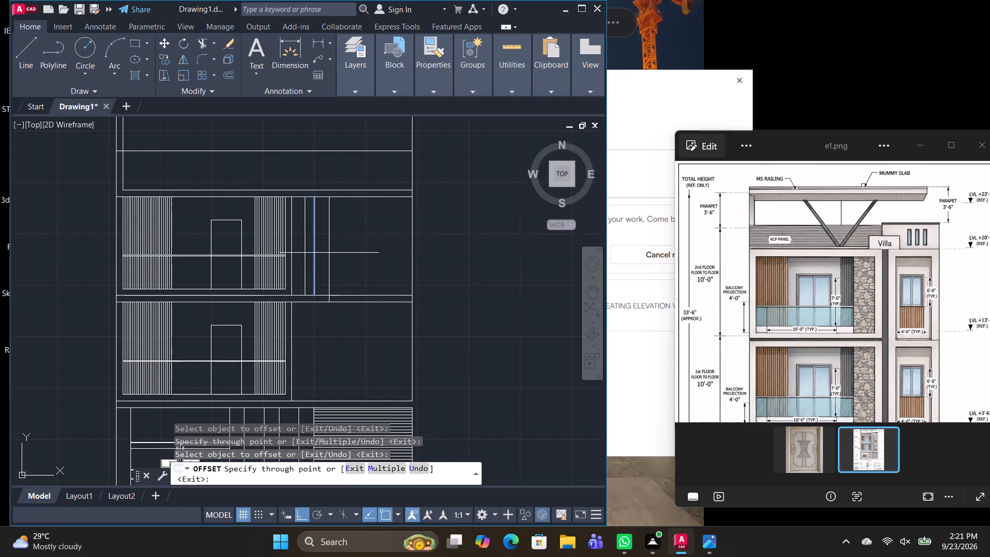
{"action": "left_click", "coordinate": [328, 252]}
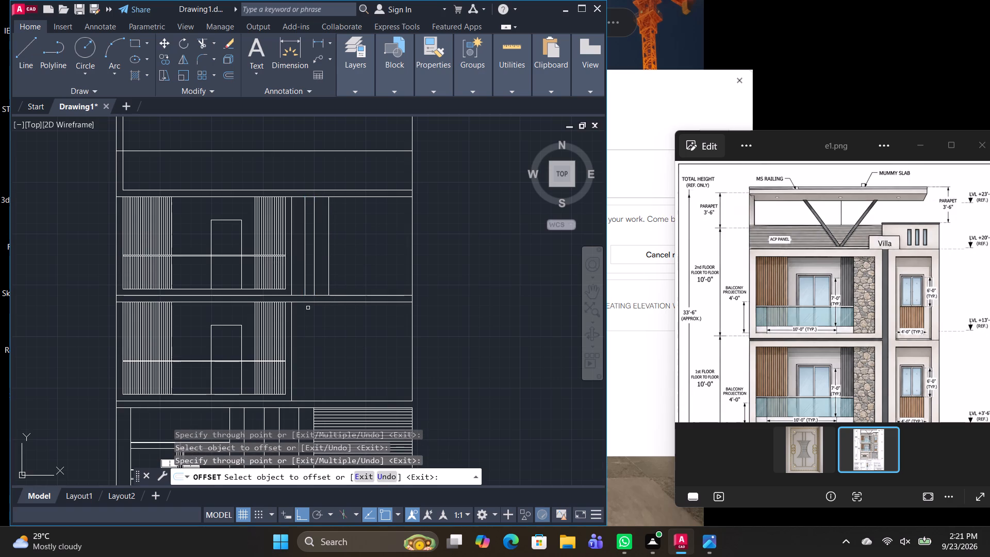
{"action": "key", "text": "Escape"}
Copy the three new second-floor vertical lines straight down to the same position on the first floor.
{"action": "left_click", "coordinate": [335, 277]}
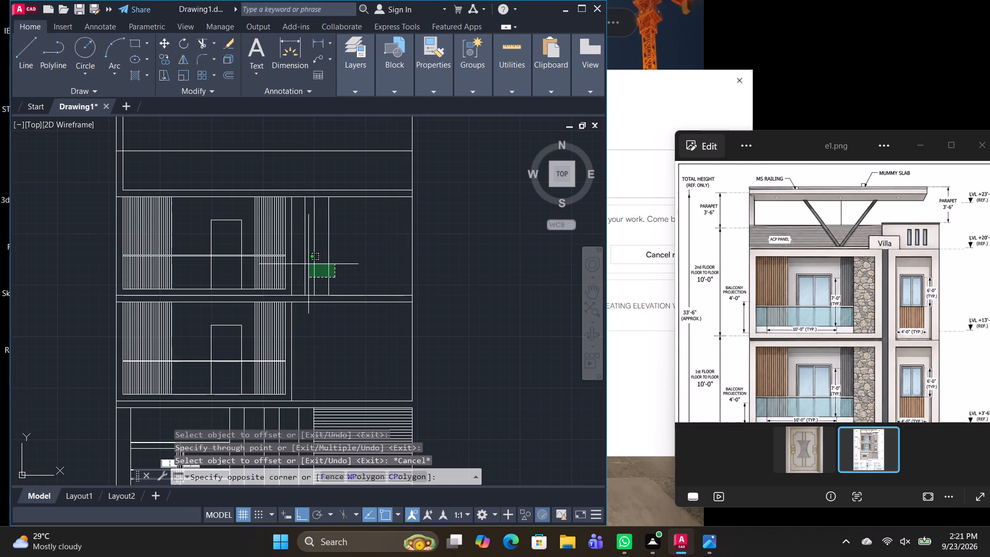
{"action": "left_click", "coordinate": [303, 256]}
{"action": "type", "text": "CO"}
{"action": "key", "text": "space"}
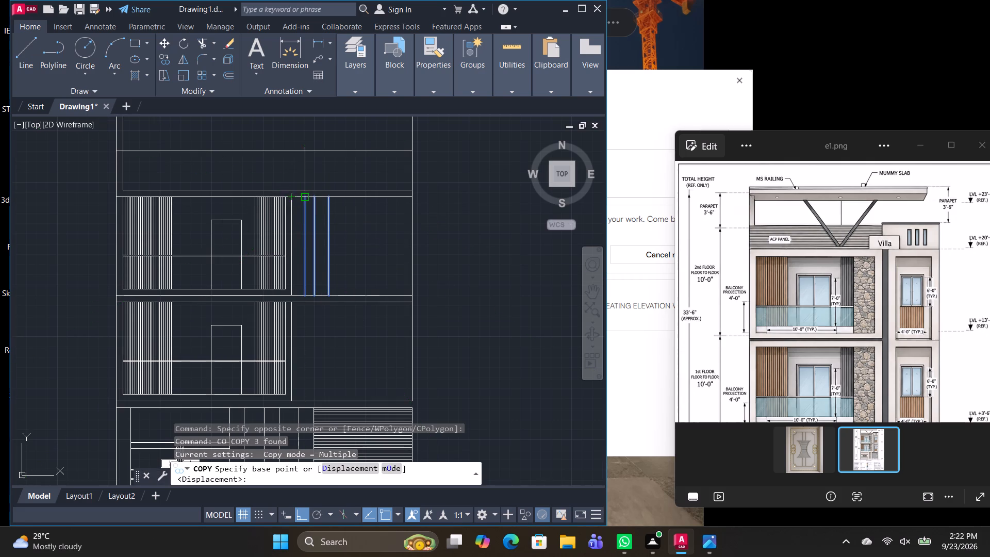
{"action": "left_click", "coordinate": [305, 196]}
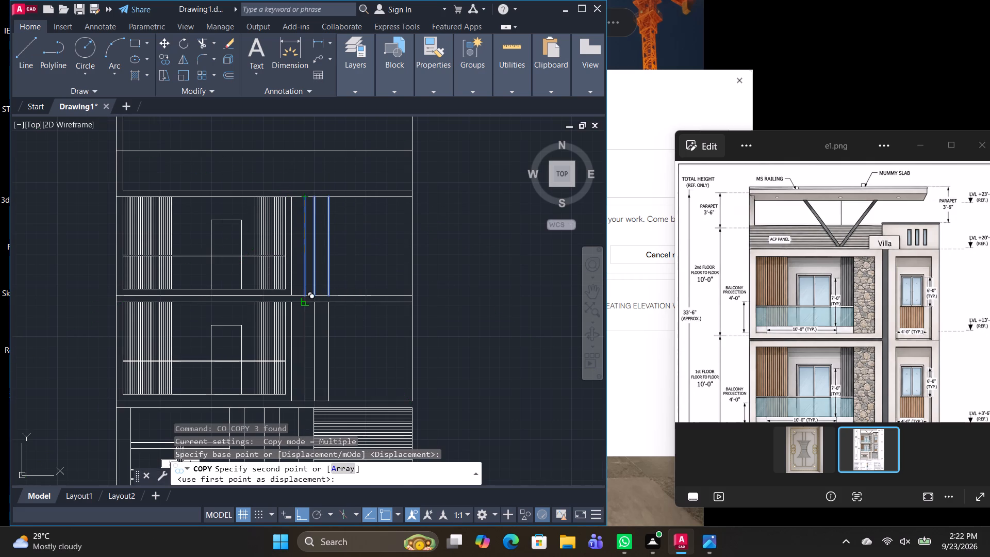
{"action": "left_click", "coordinate": [303, 302]}
{"action": "key", "text": "Escape"}
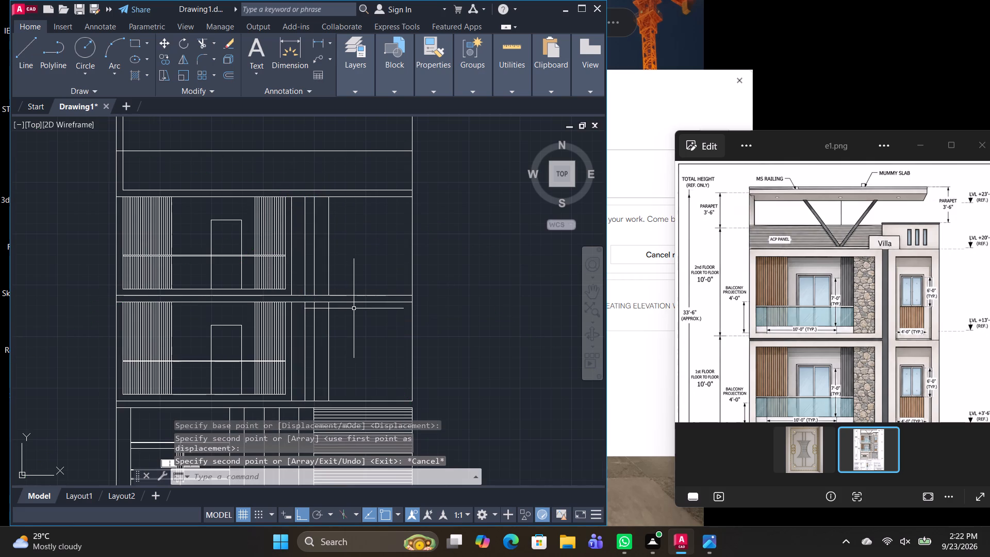
Use Trim at the lower end of the outermost new vertical line on the second floor, beside the floor slab.
{"action": "middle_click_drag", "start_coordinate": [360, 323], "coordinate": [339, 270]}
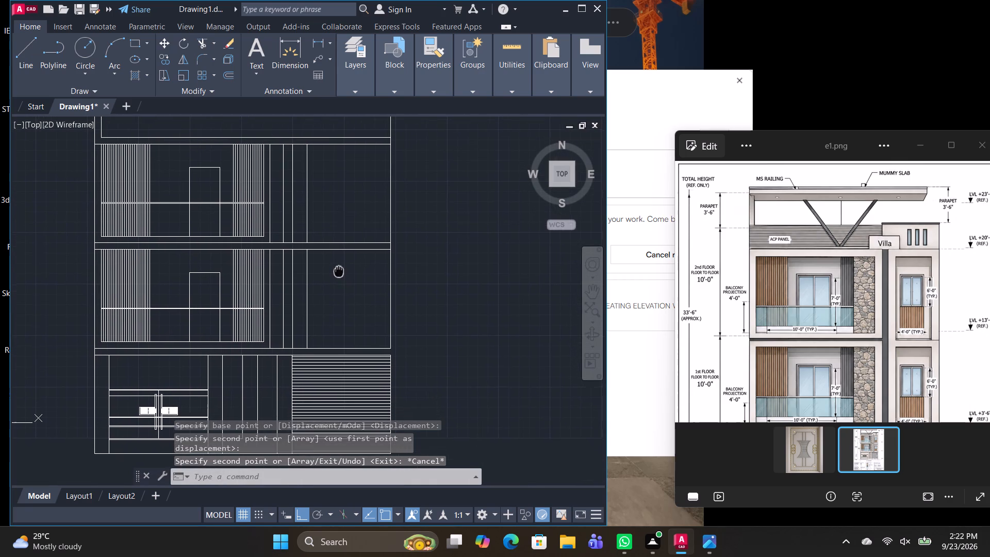
{"action": "middle_click_drag", "start_coordinate": [339, 270], "coordinate": [339, 270]}
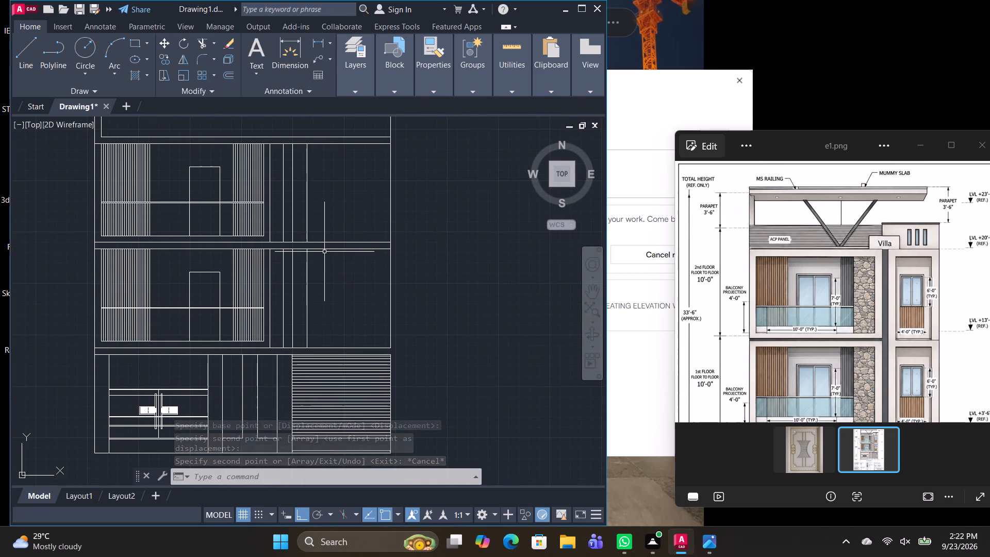
{"action": "type", "text": "TR"}
{"action": "key", "text": "space"}
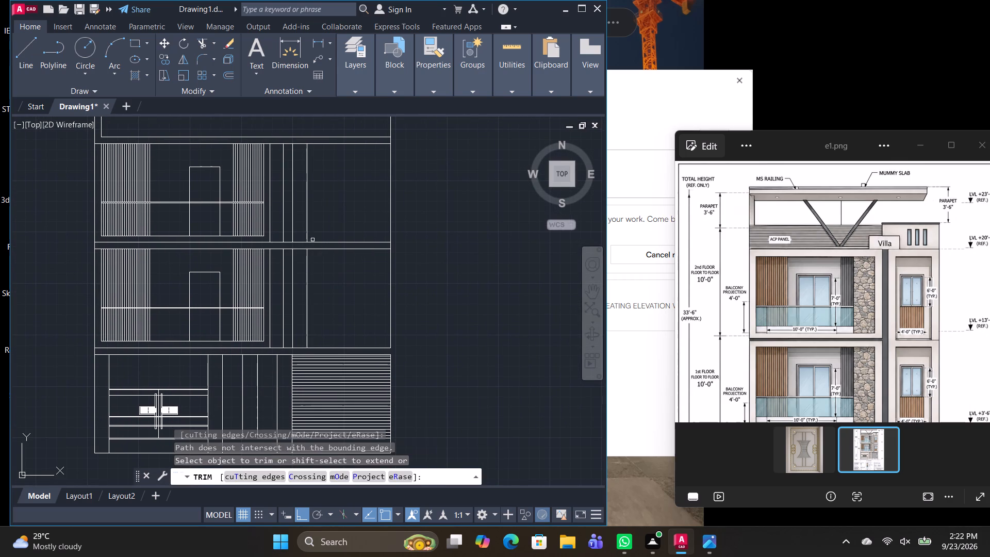
{"action": "left_click", "coordinate": [306, 237], "text": "shift"}
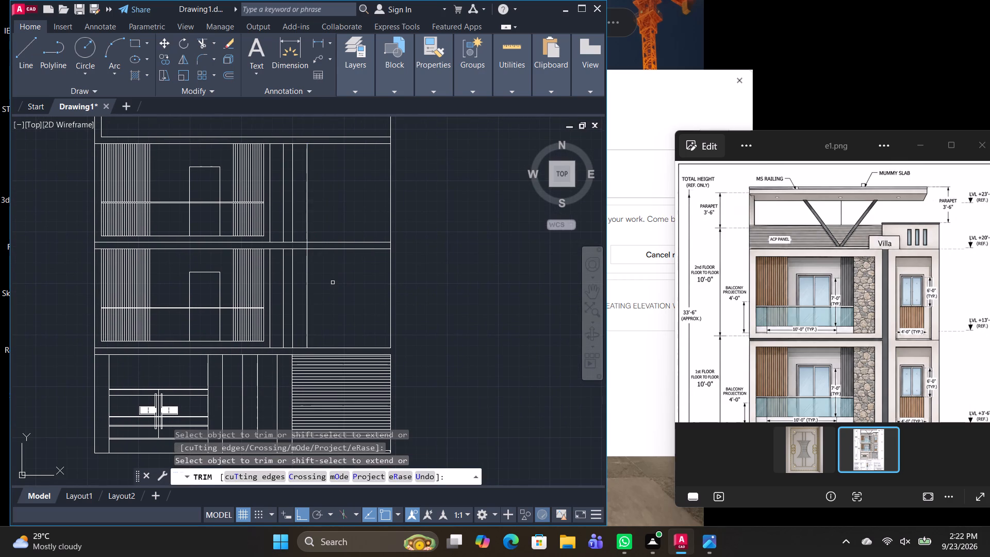
{"action": "key", "text": "space"}
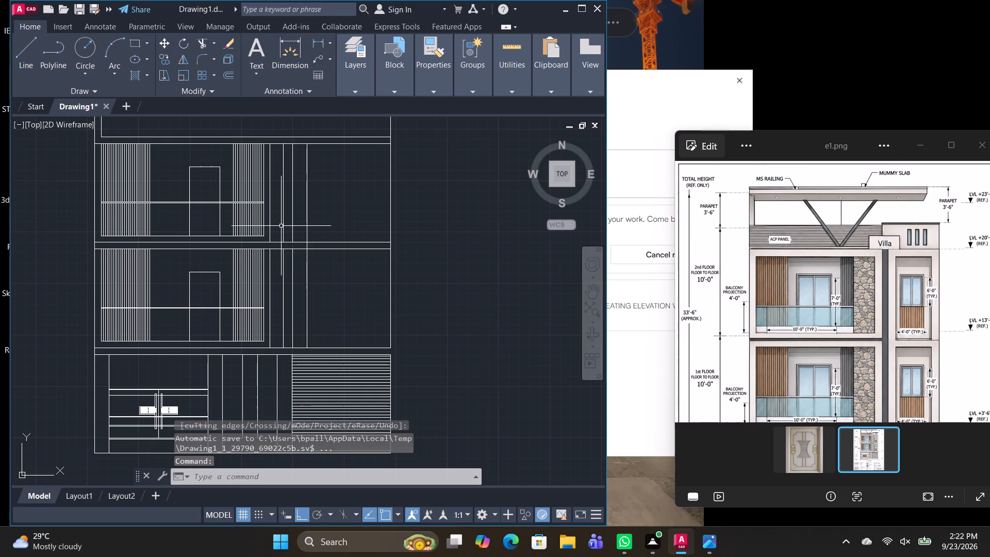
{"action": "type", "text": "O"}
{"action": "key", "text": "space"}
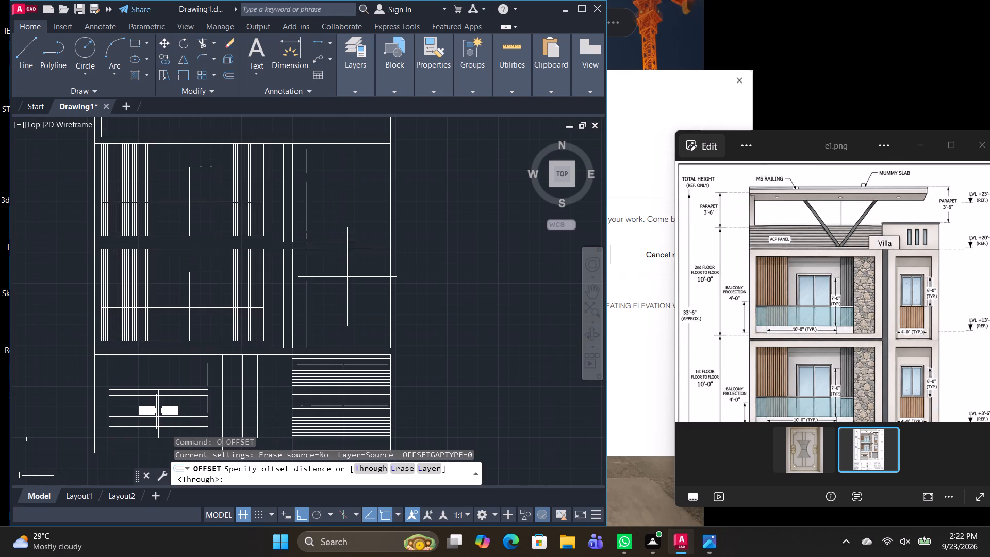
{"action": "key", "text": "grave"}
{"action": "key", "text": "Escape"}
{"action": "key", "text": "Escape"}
Extend the second-floor balcony railing's lower line across the added vertical lines to the building's right edge.
{"action": "type", "text": "TR"}
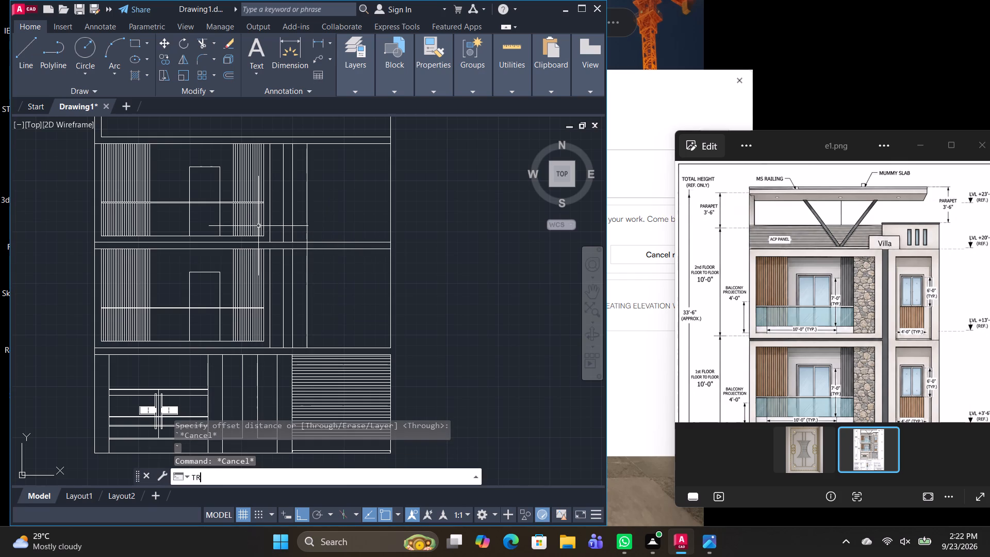
{"action": "key", "text": "space"}
{"action": "scroll", "coordinate": [258, 204], "scroll_direction": "up", "scroll_amount": 5}
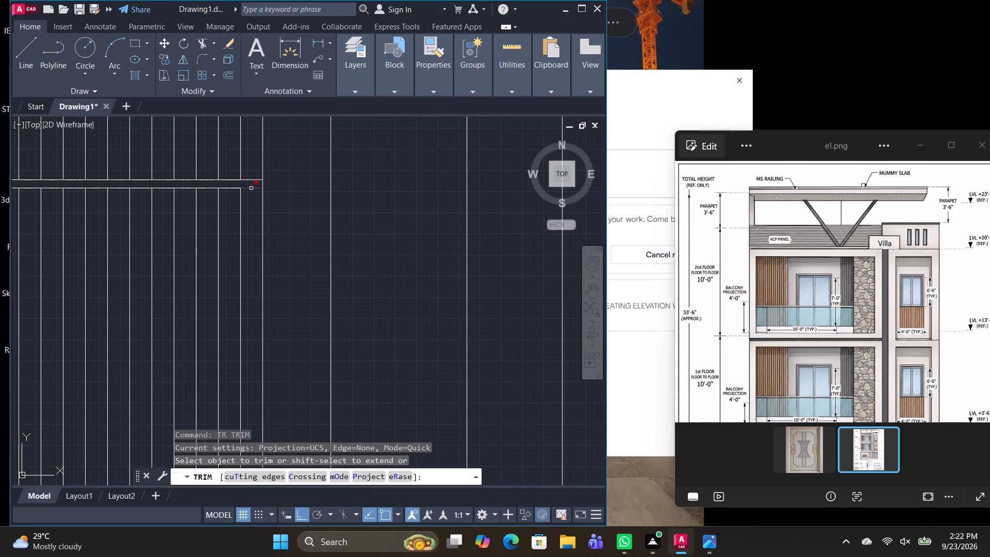
{"action": "left_click", "coordinate": [251, 188], "text": "shift"}
{"action": "triple_click", "coordinate": [254, 188], "text": "shift"}
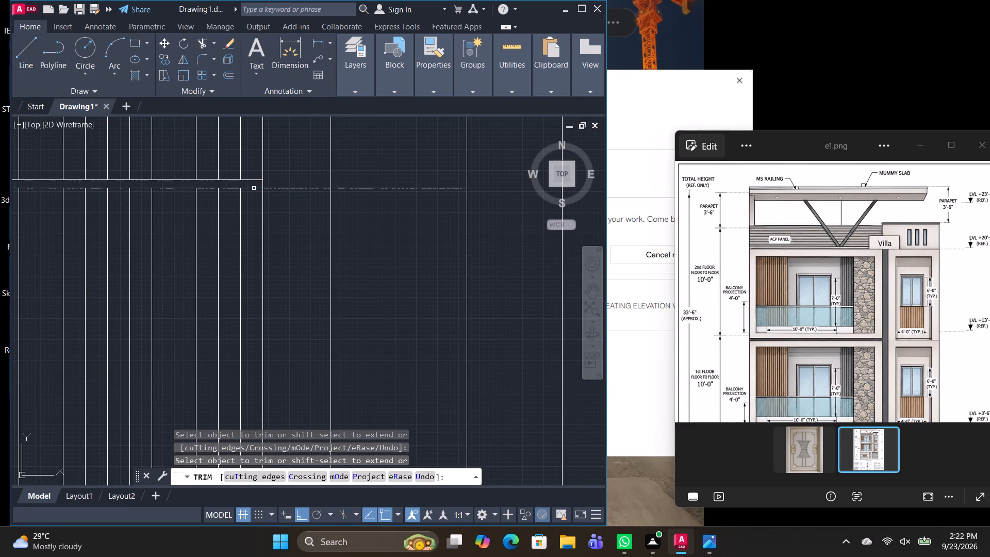
{"action": "triple_click", "coordinate": [254, 188], "text": "shift"}
{"action": "double_click", "coordinate": [254, 188], "text": "shift"}
{"action": "scroll", "coordinate": [285, 239], "scroll_direction": "down", "scroll_amount": 2}
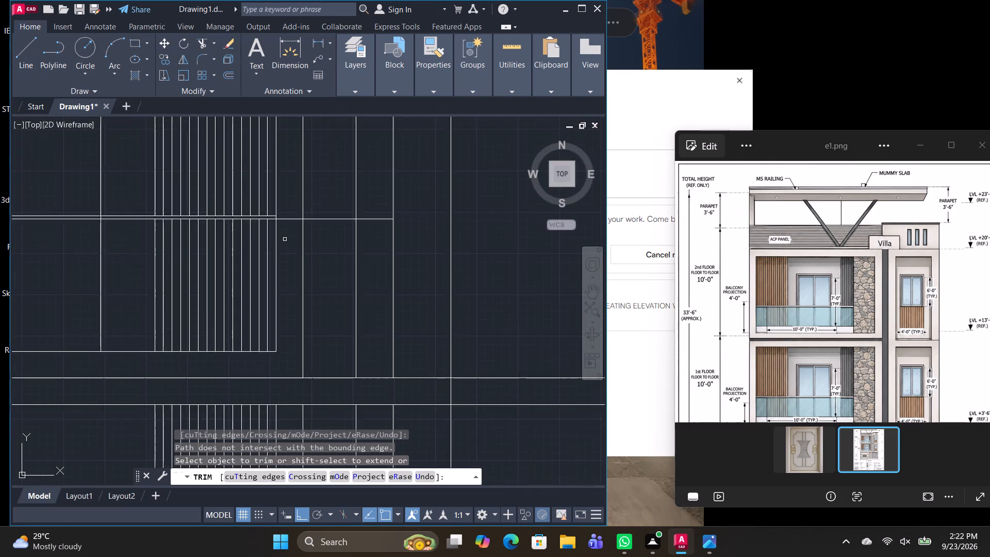
{"action": "scroll", "coordinate": [285, 239], "scroll_direction": "down", "scroll_amount": 1}
{"action": "left_click", "coordinate": [308, 230], "text": "shift"}
{"action": "left_click_drag", "start_coordinate": [310, 226], "coordinate": [308, 201], "text": "shift"}
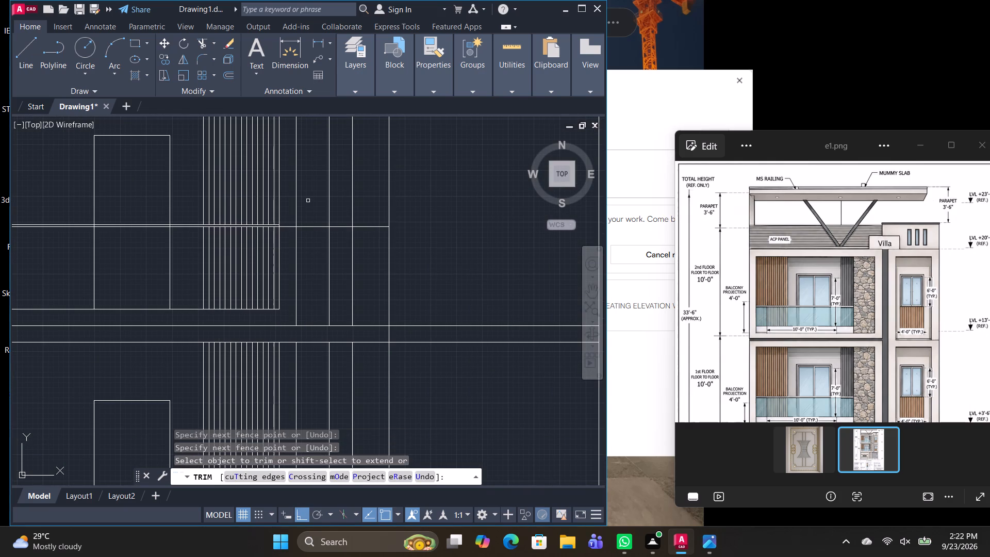
{"action": "left_click_drag", "start_coordinate": [312, 237], "coordinate": [303, 186], "text": "shift"}
{"action": "left_click_drag", "start_coordinate": [324, 247], "coordinate": [315, 205], "text": "shift"}
{"action": "scroll", "coordinate": [466, 303], "scroll_direction": "down", "scroll_amount": 2}
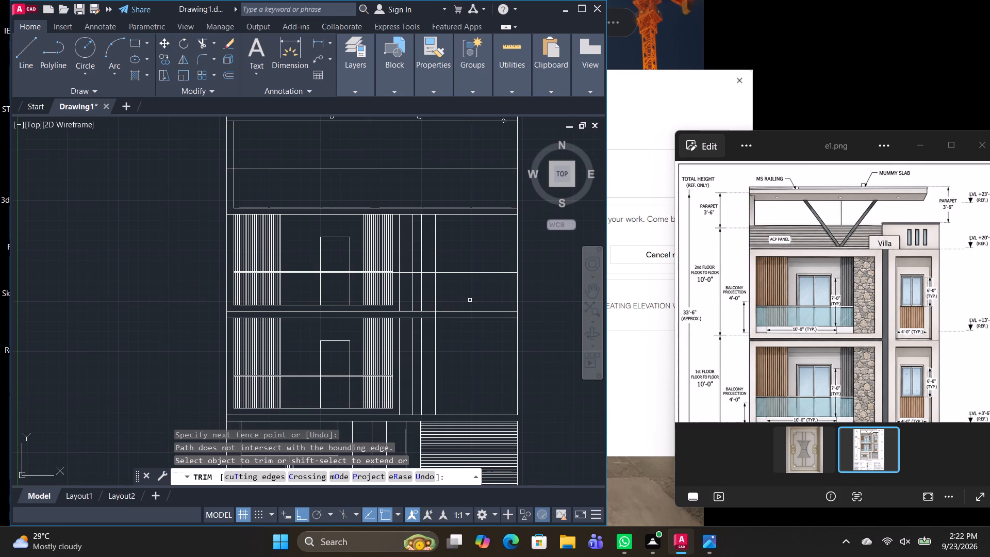
Extend the first-floor balcony railing's lower line to the first vertical line beside the balcony bay.
{"action": "scroll", "coordinate": [378, 339], "scroll_direction": "up", "scroll_amount": 2}
{"action": "middle_click_drag", "start_coordinate": [420, 418], "coordinate": [333, 294]}
{"action": "scroll", "coordinate": [333, 324], "scroll_direction": "up", "scroll_amount": 4}
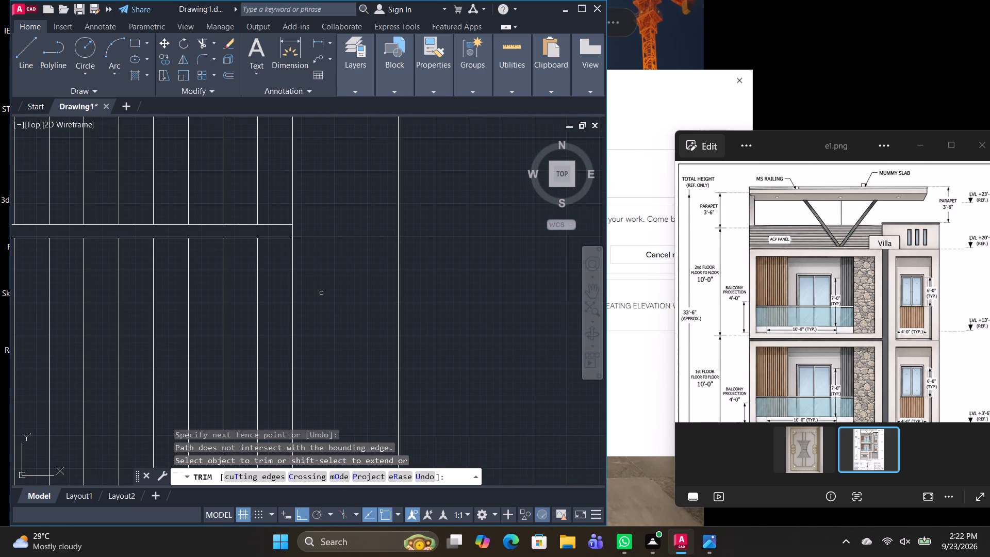
{"action": "left_click", "coordinate": [266, 238], "text": "shift"}
{"action": "left_click", "coordinate": [270, 239], "text": "shift"}
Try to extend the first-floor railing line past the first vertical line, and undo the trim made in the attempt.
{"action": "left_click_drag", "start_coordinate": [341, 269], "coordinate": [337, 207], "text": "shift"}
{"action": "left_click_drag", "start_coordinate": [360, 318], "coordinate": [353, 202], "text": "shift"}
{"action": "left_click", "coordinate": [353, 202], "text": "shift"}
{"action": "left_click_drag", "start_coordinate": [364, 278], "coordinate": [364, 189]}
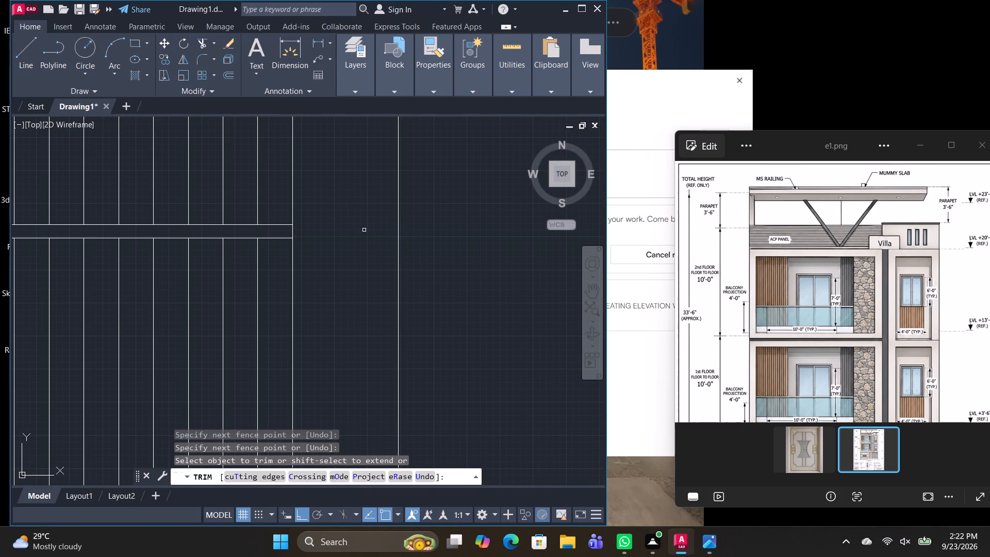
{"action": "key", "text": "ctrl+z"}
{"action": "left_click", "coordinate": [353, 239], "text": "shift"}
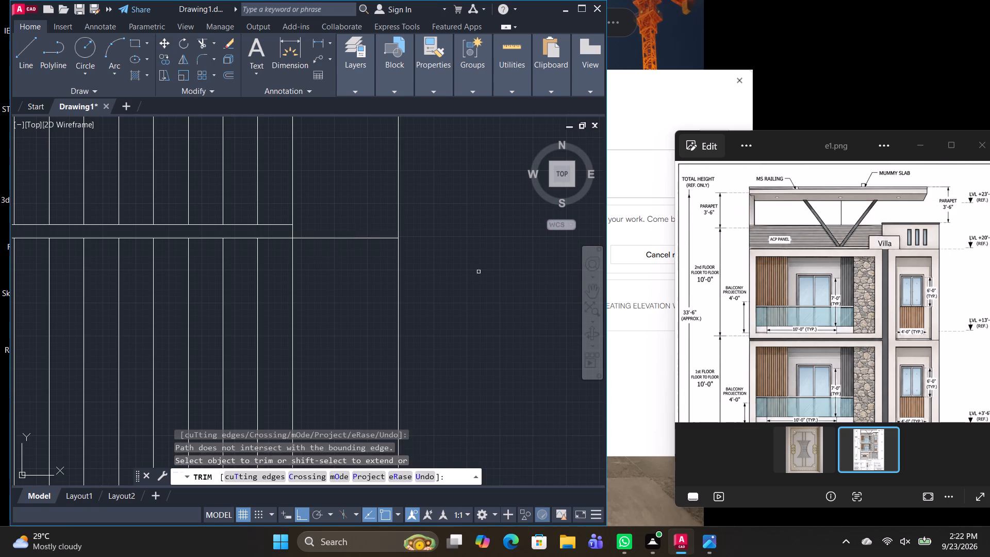
Draw a horizontal line from the end of the first-floor railing's lower line to the building's right edge.
{"action": "scroll", "coordinate": [482, 272], "scroll_direction": "down", "scroll_amount": 3}
{"action": "middle_click_drag", "start_coordinate": [490, 292], "coordinate": [349, 256]}
{"action": "key", "text": "l"}
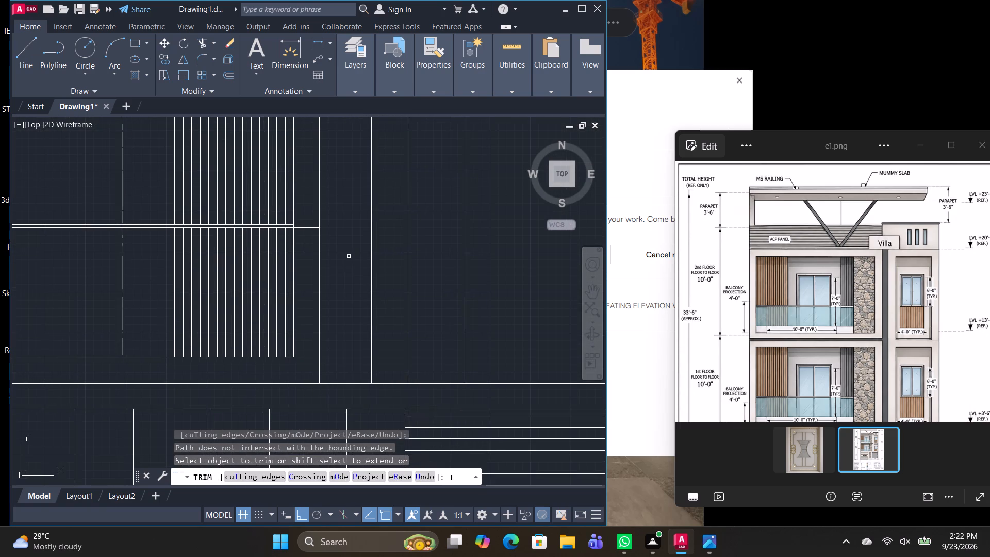
{"action": "key", "text": "Escape"}
{"action": "type", "text": "L"}
{"action": "key", "text": "space"}
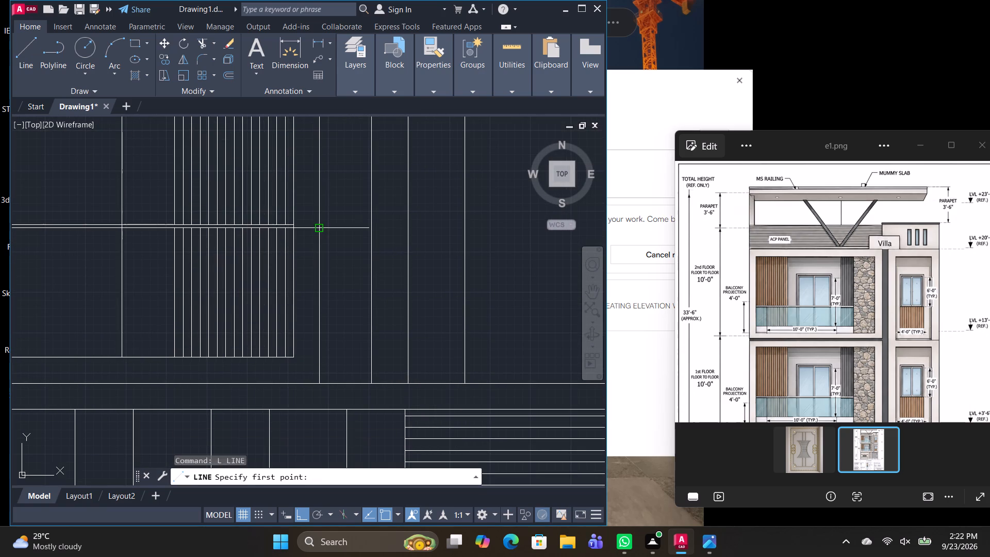
{"action": "left_click", "coordinate": [320, 225]}
{"action": "middle_click_drag", "start_coordinate": [519, 287], "coordinate": [130, 317]}
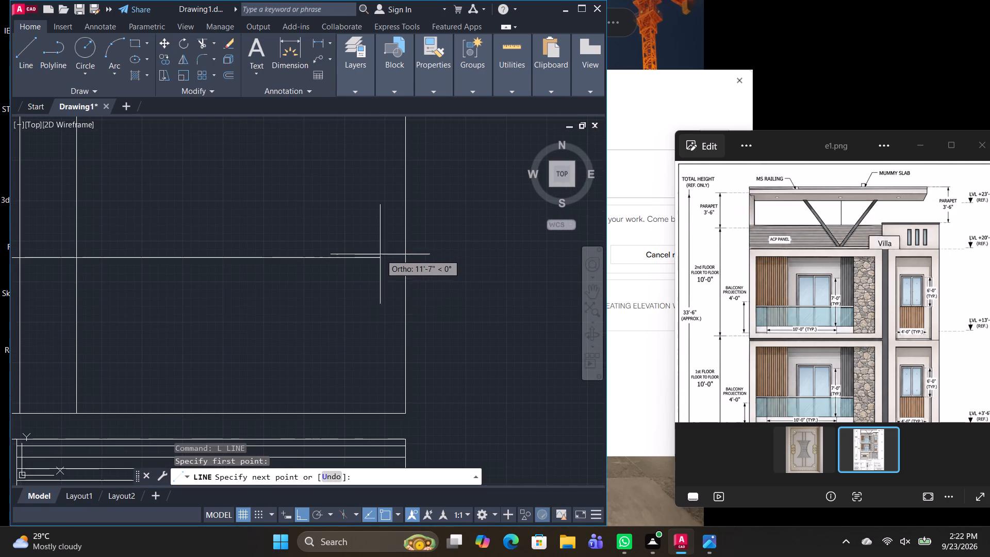
{"action": "left_click", "coordinate": [402, 259]}
{"action": "key", "text": "space"}
{"action": "scroll", "coordinate": [338, 305], "scroll_direction": "down", "scroll_amount": 3}
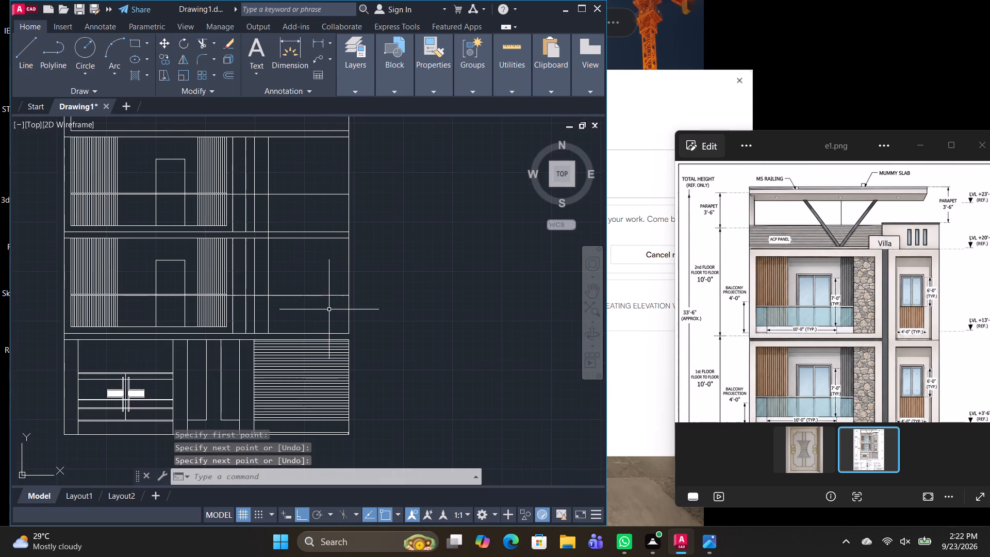
Trim the first-floor horizontal line between the balcony railing and the outermost added vertical, keeping the portion in the right-hand bay.
{"action": "scroll", "coordinate": [252, 226], "scroll_direction": "up", "scroll_amount": 2}
{"action": "type", "text": "TR"}
{"action": "key", "text": "space"}
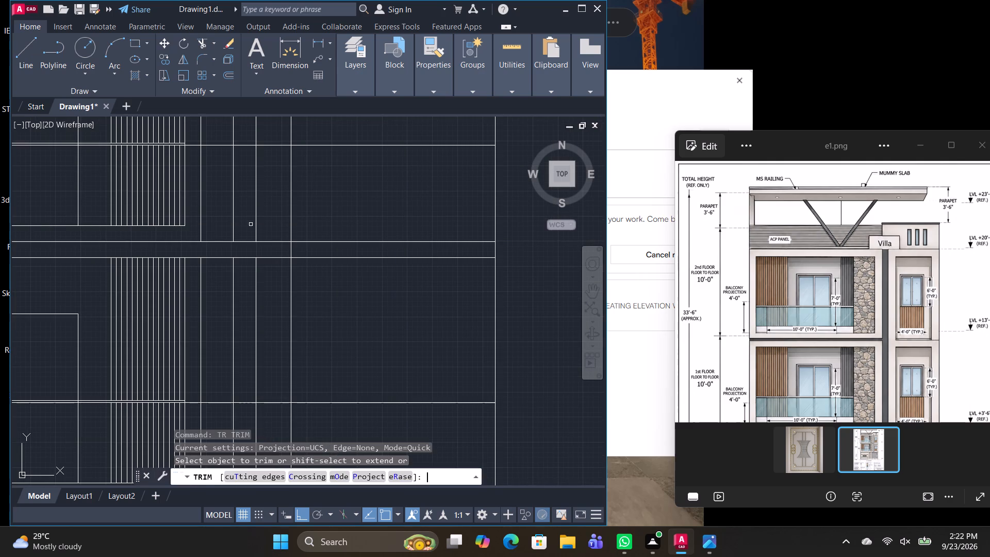
{"action": "middle_click_drag", "start_coordinate": [242, 354], "coordinate": [264, 267]}
{"action": "left_click_drag", "start_coordinate": [295, 298], "coordinate": [298, 341]}
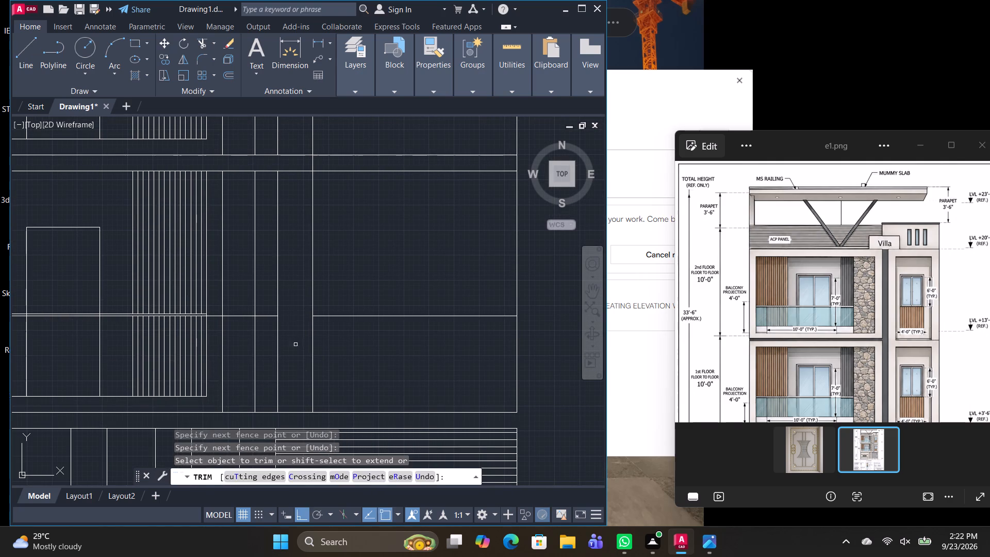
{"action": "left_click_drag", "start_coordinate": [264, 342], "coordinate": [262, 285]}
{"action": "left_click_drag", "start_coordinate": [242, 329], "coordinate": [230, 289]}
{"action": "scroll", "coordinate": [217, 308], "scroll_direction": "up", "scroll_amount": 2}
{"action": "left_click_drag", "start_coordinate": [216, 309], "coordinate": [210, 335]}
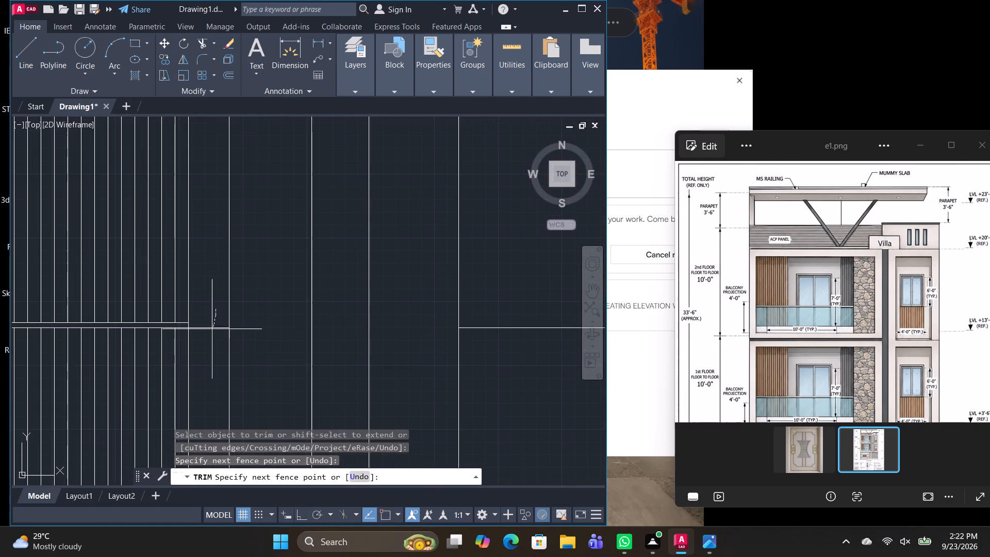
{"action": "left_click_drag", "start_coordinate": [210, 335], "coordinate": [203, 354]}
Trim the second-floor horizontal line between the balcony railing and the outermost added vertical, keeping the portion in the right-hand bay.
{"action": "scroll", "coordinate": [260, 312], "scroll_direction": "down", "scroll_amount": 3}
{"action": "middle_click_drag", "start_coordinate": [289, 280], "coordinate": [309, 352]}
{"action": "scroll", "coordinate": [263, 222], "scroll_direction": "up", "scroll_amount": 2}
{"action": "left_click_drag", "start_coordinate": [263, 222], "coordinate": [272, 261]}
{"action": "left_click_drag", "start_coordinate": [305, 222], "coordinate": [307, 264]}
{"action": "left_click_drag", "start_coordinate": [358, 225], "coordinate": [362, 275]}
{"action": "left_click_drag", "start_coordinate": [401, 224], "coordinate": [408, 288]}
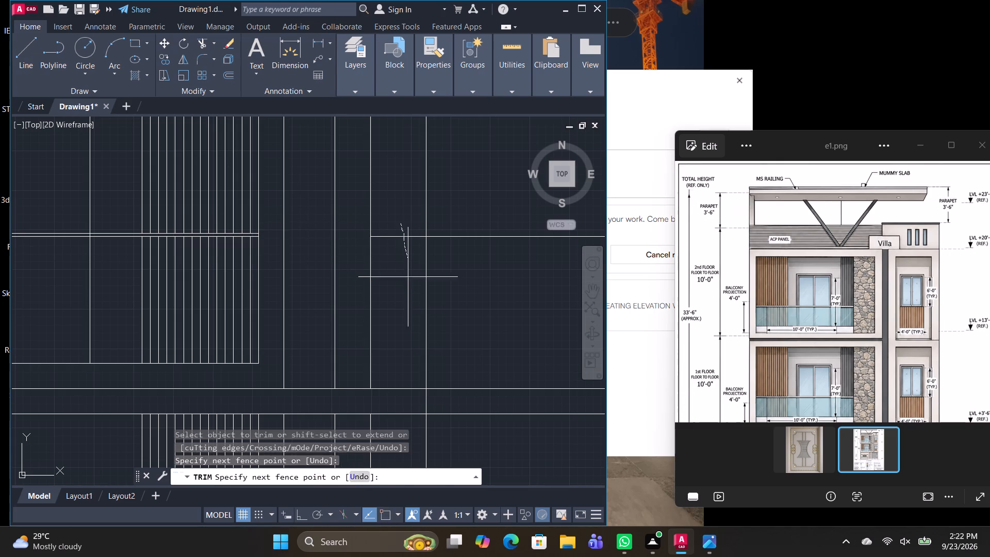
{"action": "left_click_drag", "start_coordinate": [408, 288], "coordinate": [408, 294]}
{"action": "scroll", "coordinate": [411, 308], "scroll_direction": "down", "scroll_amount": 2}
Draw an upright window rectangle in the second floor's right-hand bay, with its base on the horizontal line.
{"action": "middle_click_drag", "start_coordinate": [451, 313], "coordinate": [370, 297]}
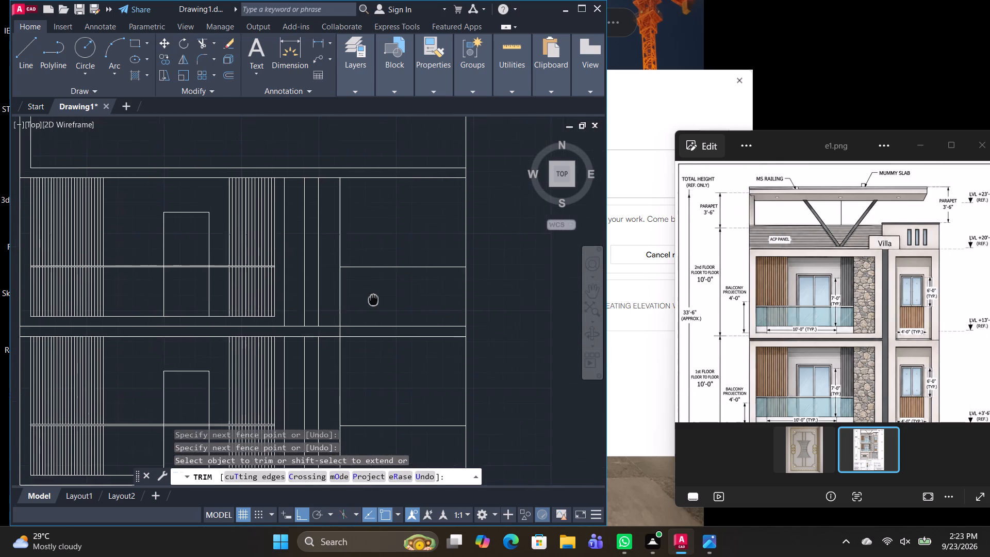
{"action": "middle_click_drag", "start_coordinate": [370, 297], "coordinate": [363, 295]}
{"action": "type", "text": "RE"}
{"action": "key", "text": "Escape"}
{"action": "type", "text": "REC"}
{"action": "key", "text": "space"}
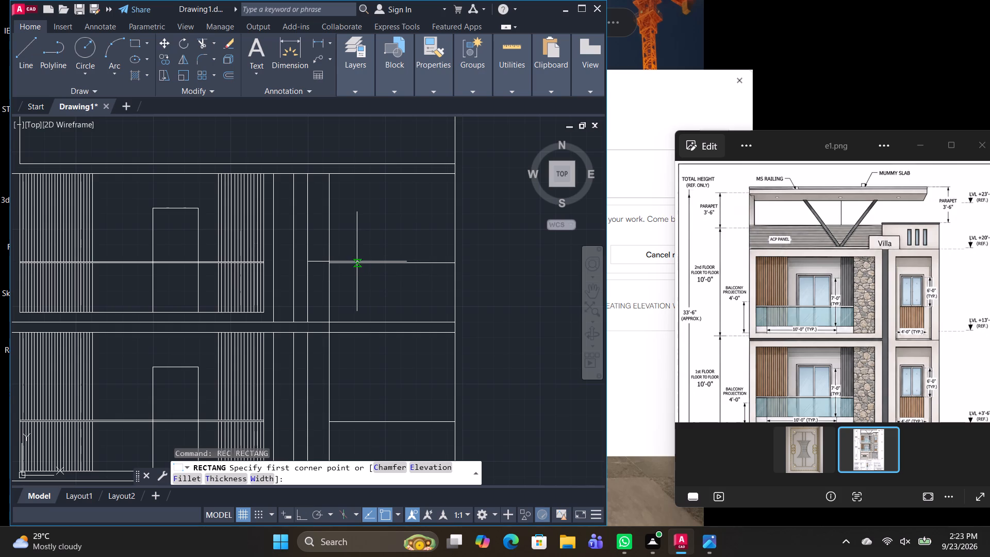
{"action": "left_click", "coordinate": [361, 262]}
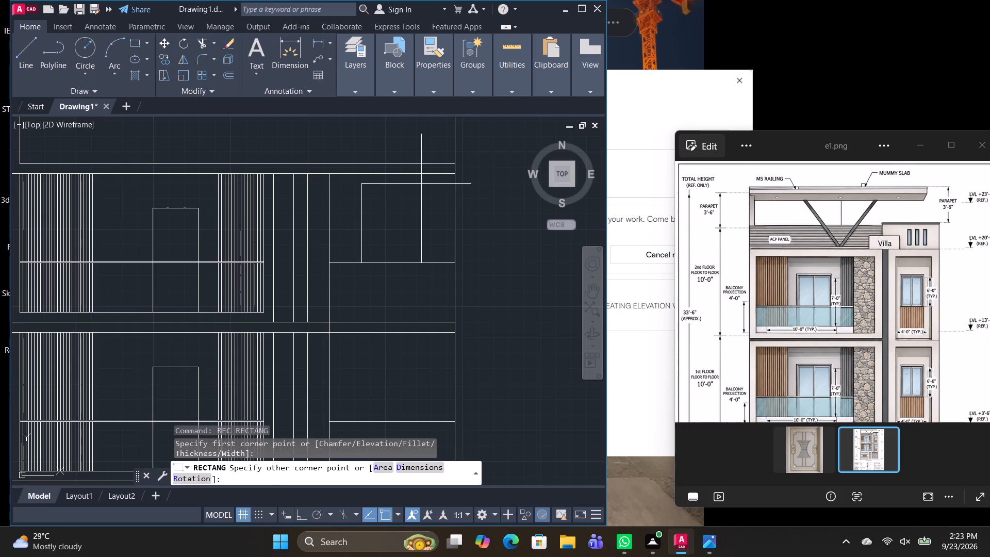
{"action": "left_click", "coordinate": [421, 183]}
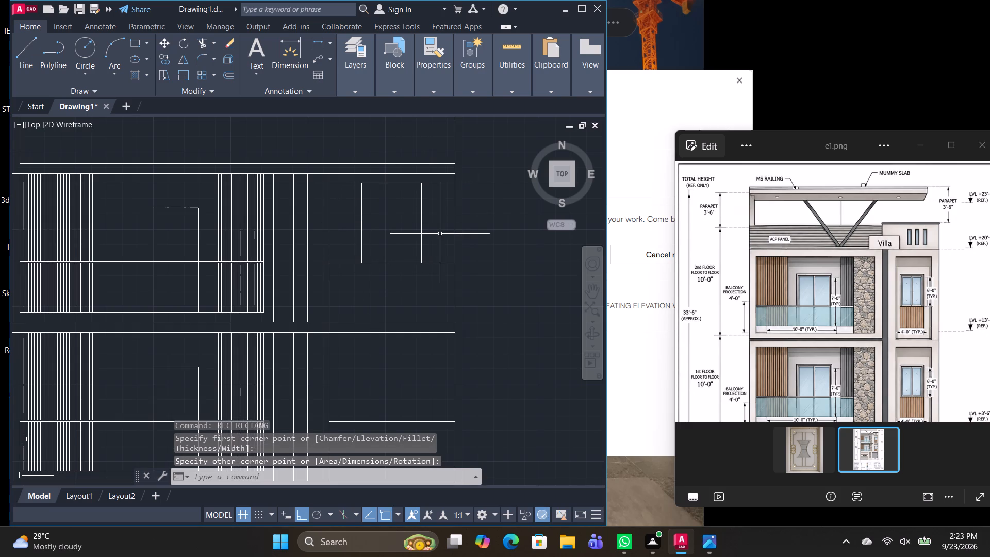
Offset the window rectangle 2" inward to form its frame.
{"action": "type", "text": "OF"}
{"action": "key", "text": "space"}
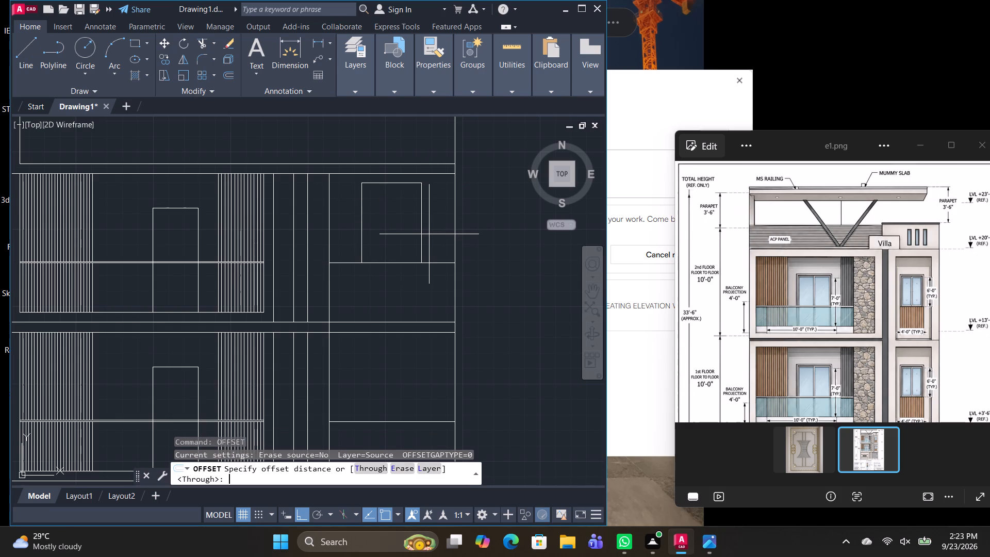
{"action": "key", "text": "2"}
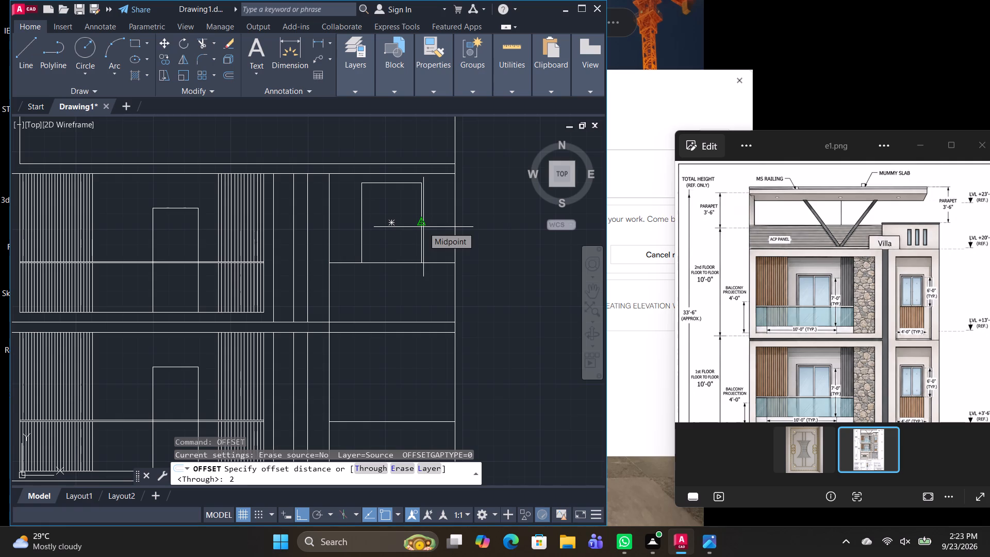
{"action": "key", "text": "shift+quotedbl"}
{"action": "key", "text": "Return"}
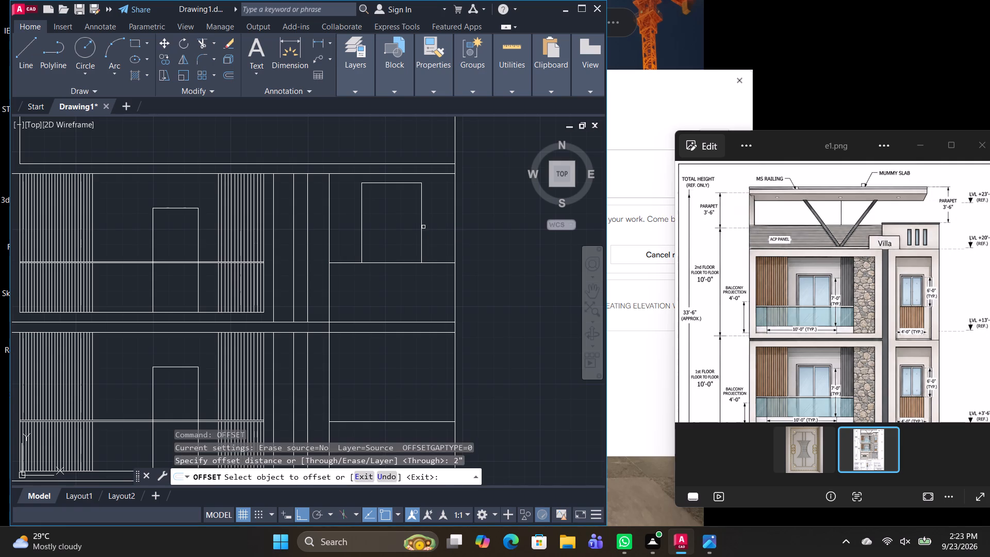
{"action": "left_click", "coordinate": [420, 226]}
{"action": "left_click", "coordinate": [411, 237]}
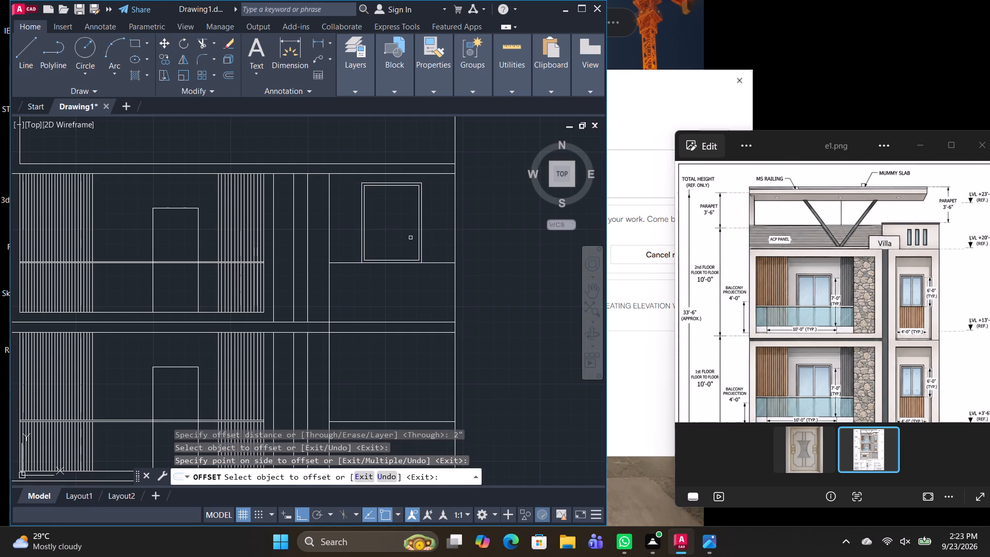
{"action": "key", "text": "space"}
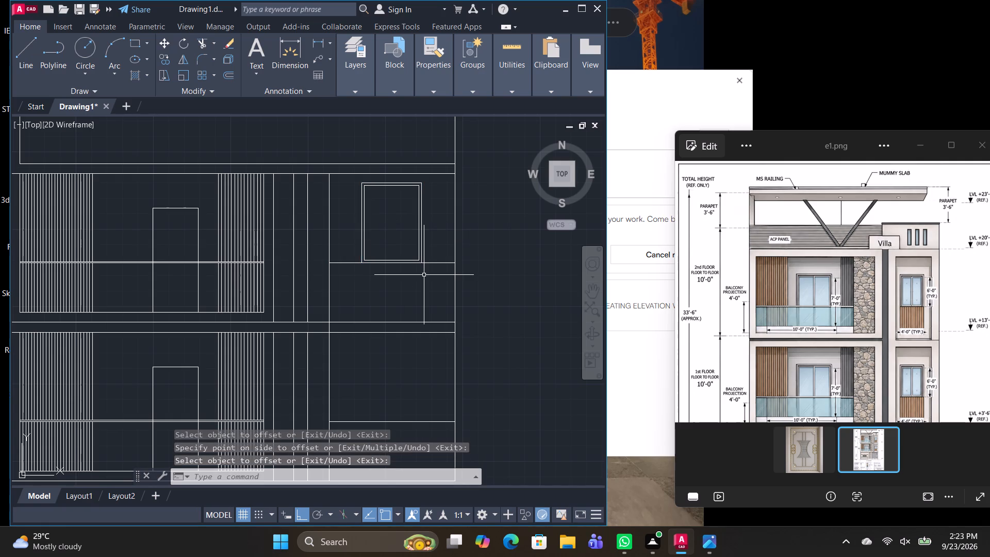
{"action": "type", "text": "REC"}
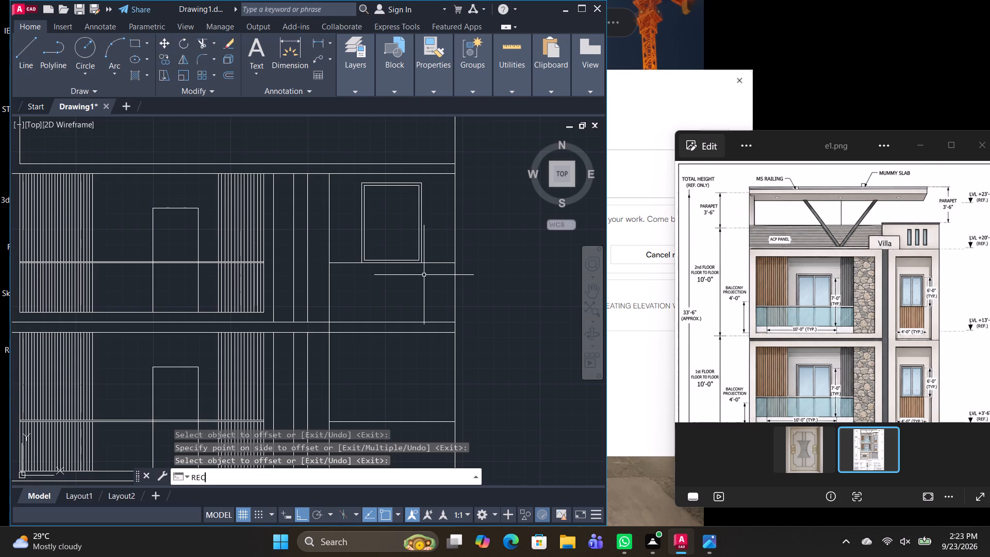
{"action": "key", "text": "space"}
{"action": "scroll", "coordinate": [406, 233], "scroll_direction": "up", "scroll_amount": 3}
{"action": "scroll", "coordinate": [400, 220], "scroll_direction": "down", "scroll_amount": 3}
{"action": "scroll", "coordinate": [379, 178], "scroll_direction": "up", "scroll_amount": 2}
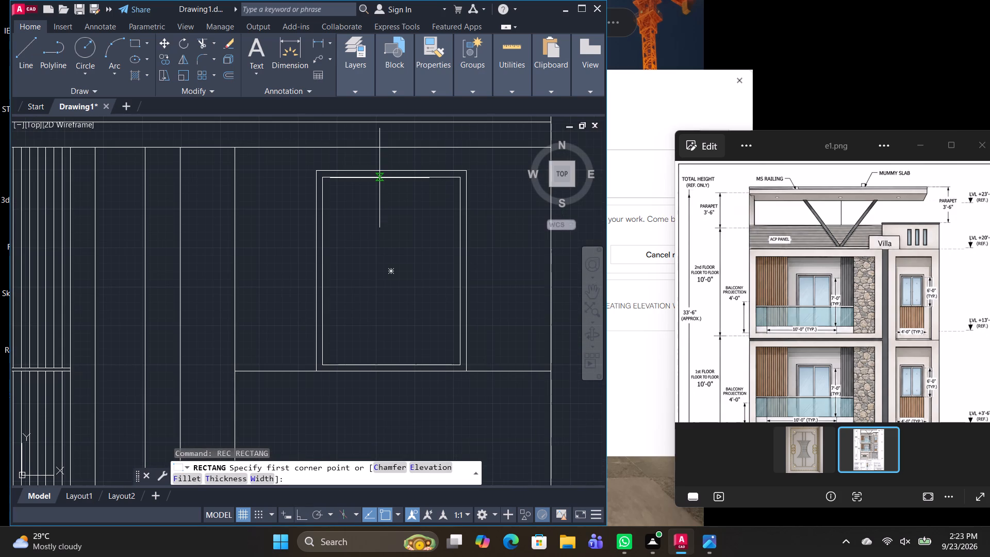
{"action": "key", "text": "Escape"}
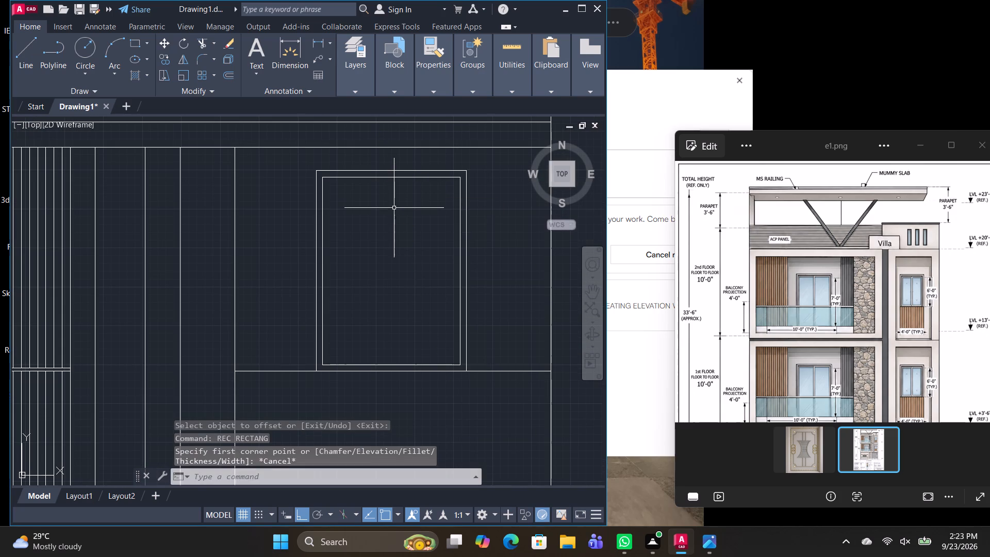
Draw a vertical centre line between the midpoints of the inner window frame's bottom and top edges.
{"action": "type", "text": "L"}
{"action": "key", "text": "space"}
{"action": "left_click_drag", "start_coordinate": [390, 362], "coordinate": [387, 342]}
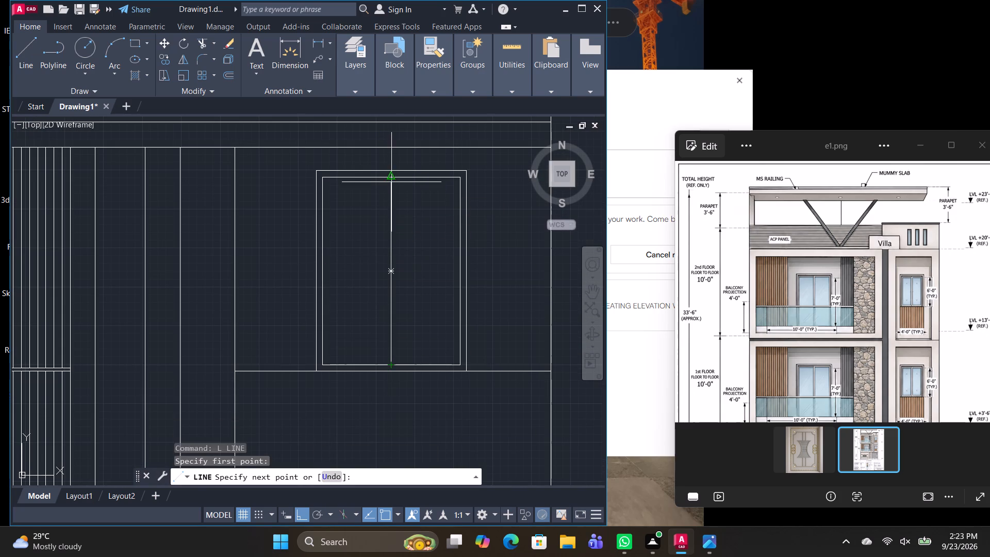
{"action": "left_click", "coordinate": [392, 177]}
{"action": "key", "text": "space"}
Offset the window's vertical centre line 1" to each side.
{"action": "type", "text": "O 1\""}
{"action": "key", "text": "Return"}
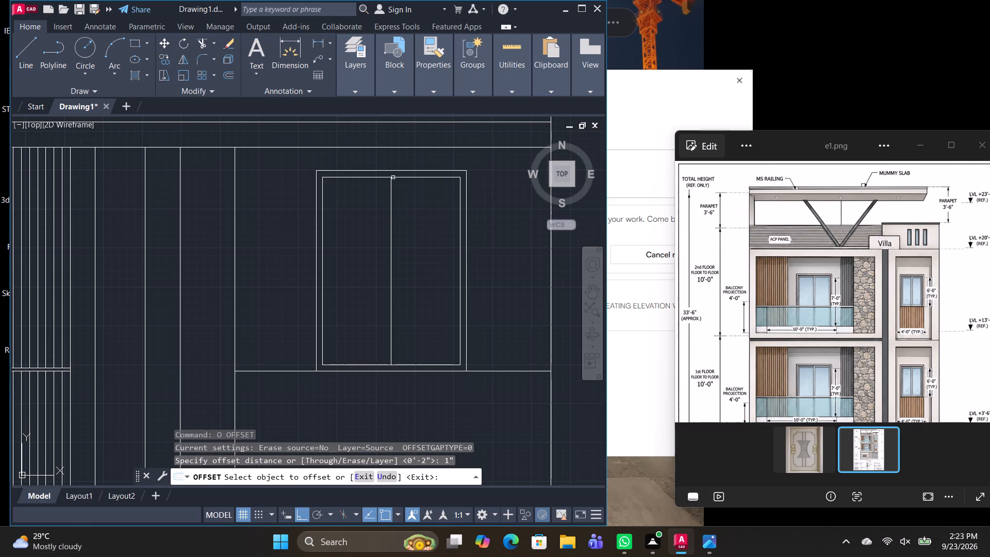
{"action": "left_click", "coordinate": [391, 231]}
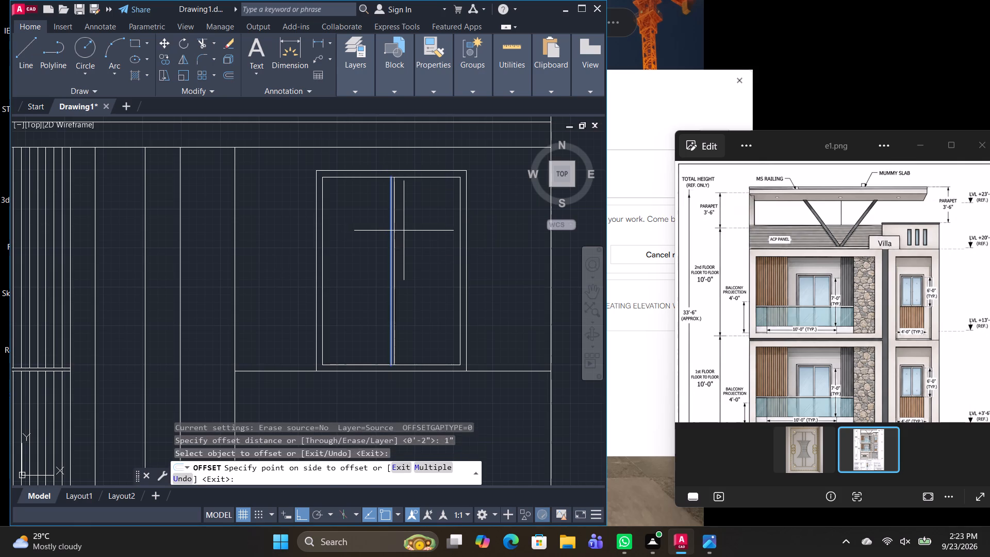
{"action": "left_click", "coordinate": [404, 231]}
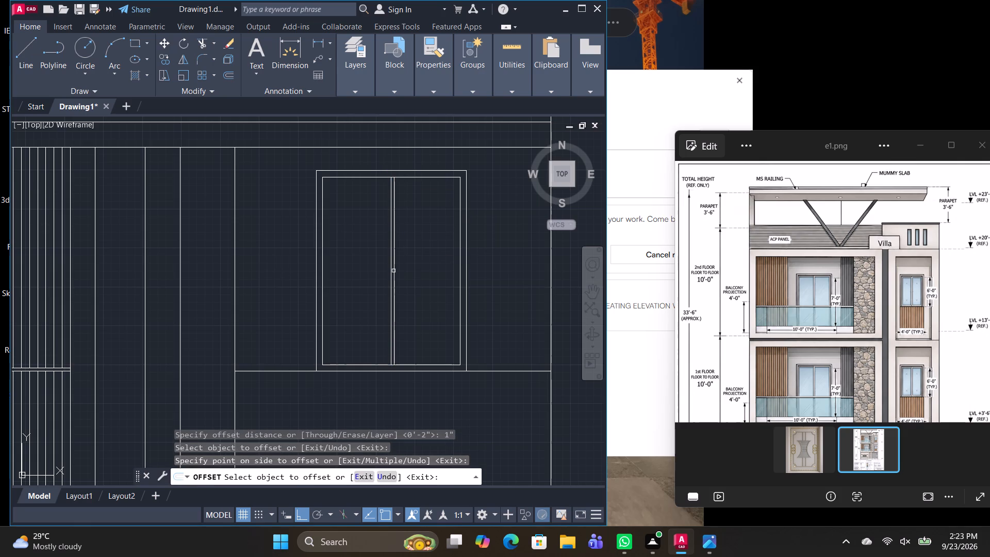
{"action": "left_click", "coordinate": [392, 271]}
{"action": "left_click", "coordinate": [381, 284]}
{"action": "key", "text": "Escape"}
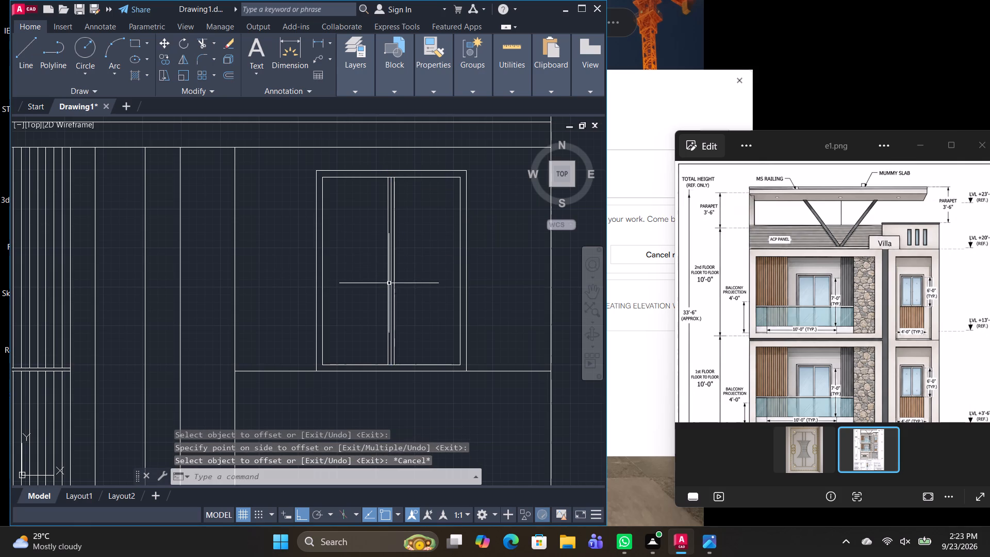
Delete the original centre line between the two offset mullion lines of the second-floor window.
{"action": "left_click", "coordinate": [391, 283]}
{"action": "key", "text": "Delete"}
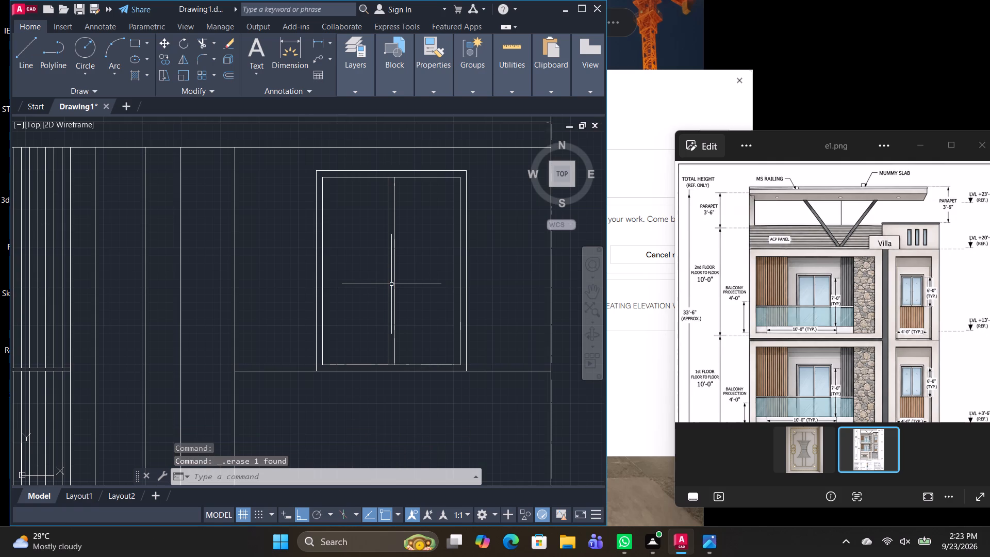
Offset the elevation's right outer edge inward through a picked point, just right of the second-floor window.
{"action": "scroll", "coordinate": [410, 303], "scroll_direction": "down", "scroll_amount": 2}
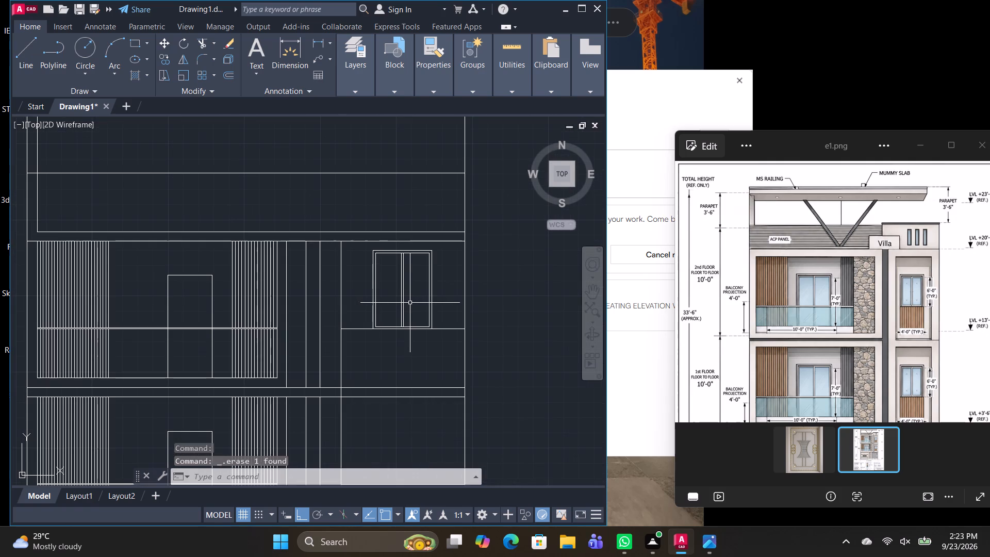
{"action": "middle_click_drag", "start_coordinate": [443, 312], "coordinate": [406, 264]}
{"action": "type", "text": "O"}
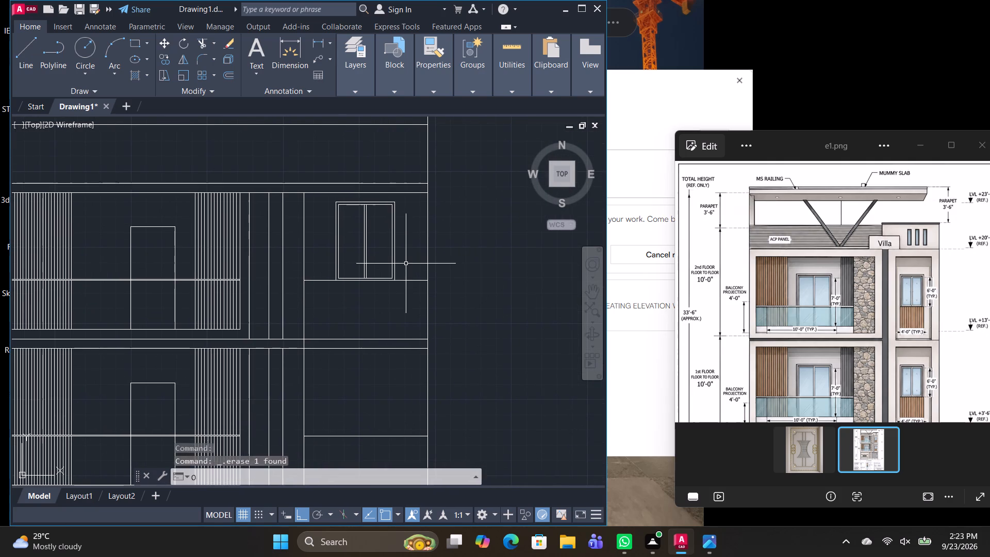
{"action": "key", "text": "space"}
{"action": "key", "text": "t"}
{"action": "key", "text": "space"}
{"action": "left_click", "coordinate": [426, 305]}
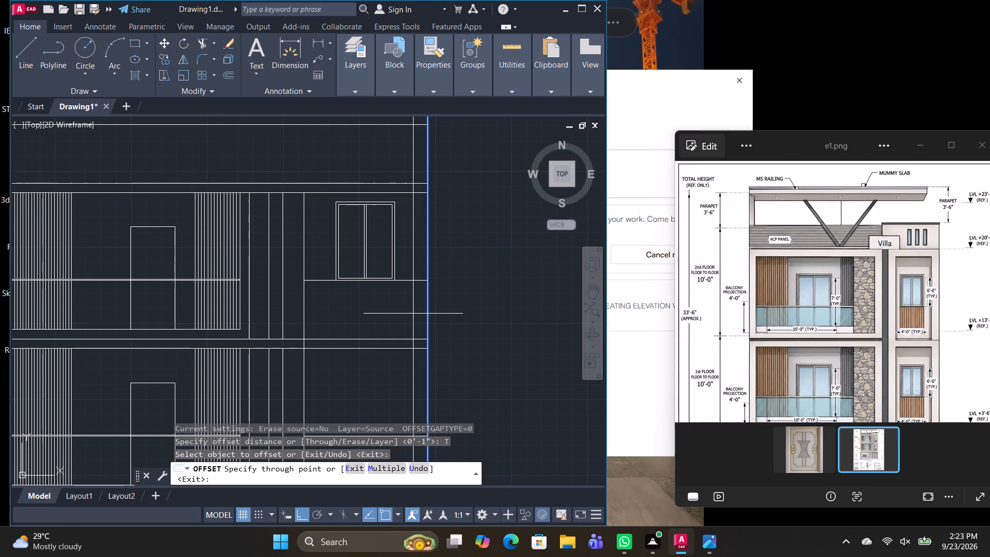
{"action": "left_click", "coordinate": [413, 314]}
{"action": "key", "text": "Escape"}
Trim the intermediate slab lines and both sill lines where they cross the narrow strip along the elevation's right edge.
{"action": "type", "text": "TR"}
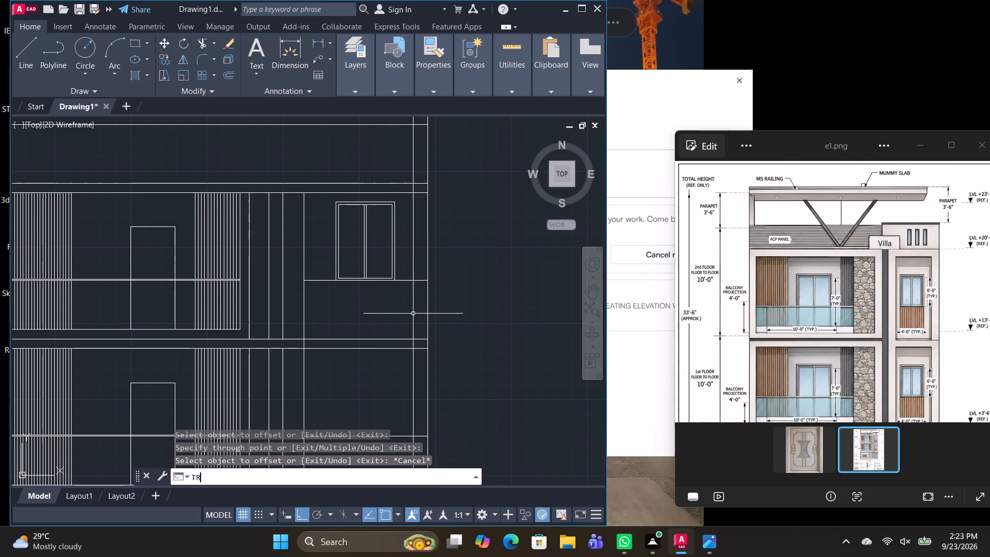
{"action": "key", "text": "space"}
{"action": "left_click_drag", "start_coordinate": [421, 358], "coordinate": [417, 306]}
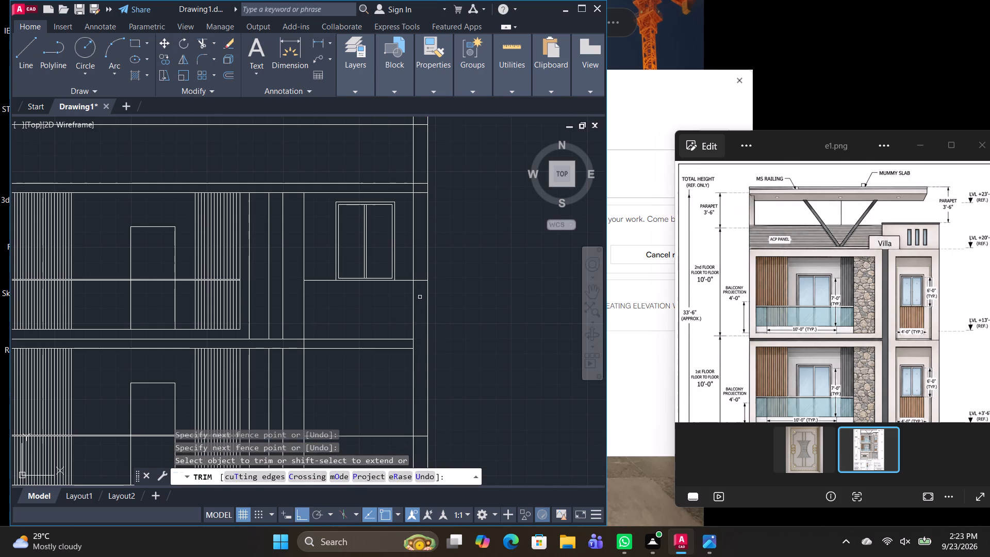
{"action": "left_click_drag", "start_coordinate": [420, 293], "coordinate": [420, 267]}
{"action": "middle_click_drag", "start_coordinate": [451, 369], "coordinate": [451, 275]}
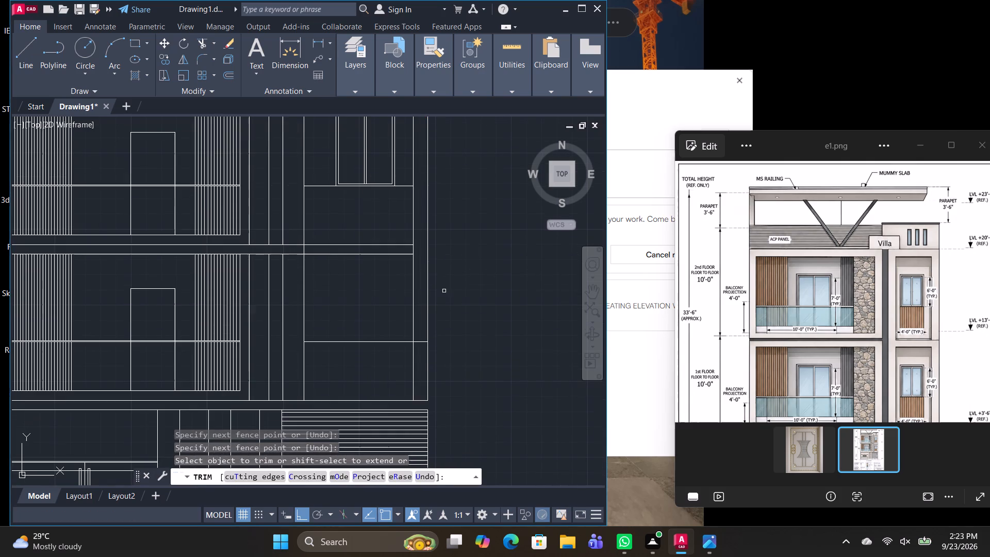
{"action": "left_click_drag", "start_coordinate": [424, 352], "coordinate": [418, 301]}
Trim the upper slab lines out of the right edge strip and remove both vertical edge lines above the parapet's top line.
{"action": "scroll", "coordinate": [467, 302], "scroll_direction": "down", "scroll_amount": 2}
{"action": "scroll", "coordinate": [445, 208], "scroll_direction": "up", "scroll_amount": 2}
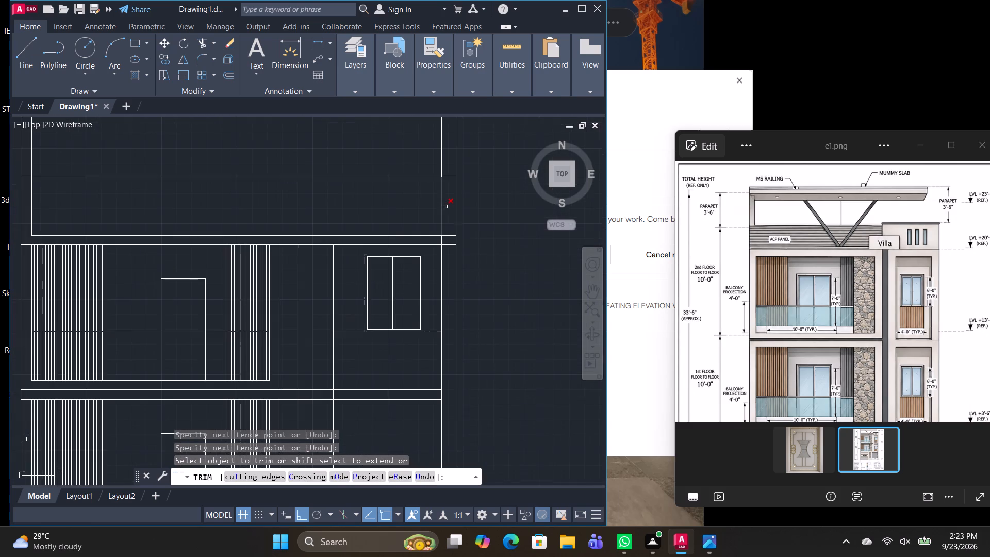
{"action": "left_click_drag", "start_coordinate": [447, 227], "coordinate": [447, 259]}
{"action": "middle_click_drag", "start_coordinate": [491, 189], "coordinate": [492, 249]}
{"action": "left_click_drag", "start_coordinate": [427, 204], "coordinate": [513, 206]}
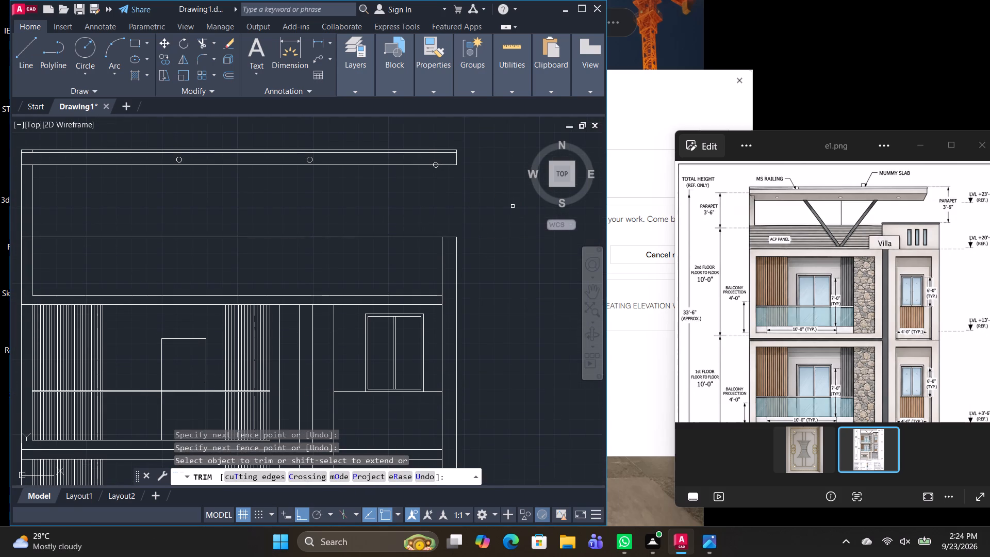
{"action": "key", "text": "Escape"}
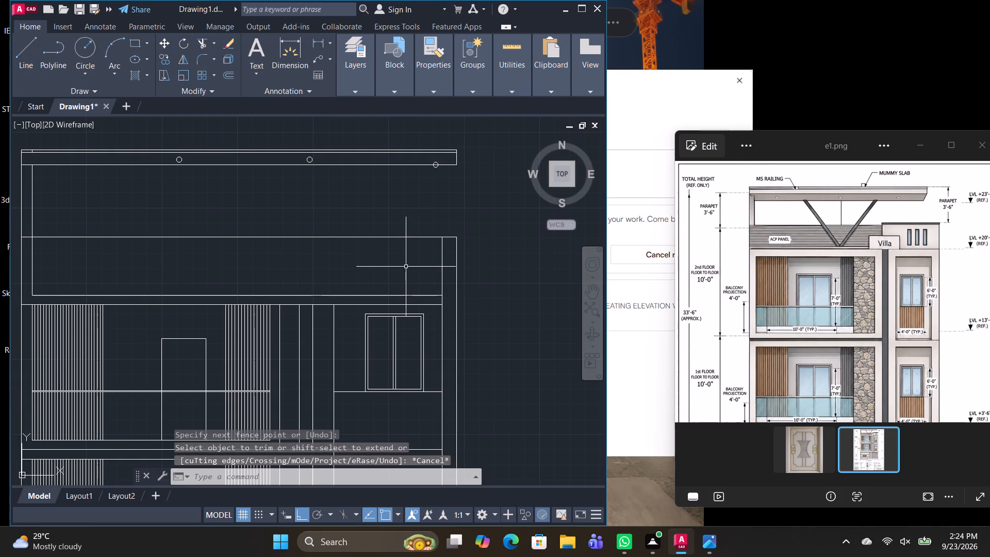
Offset the parapet's top line 1" upward.
{"action": "type", "text": "O"}
{"action": "key", "text": "space"}
{"action": "type", "text": "1\""}
{"action": "key", "text": "Return"}
{"action": "left_click", "coordinate": [400, 236]}
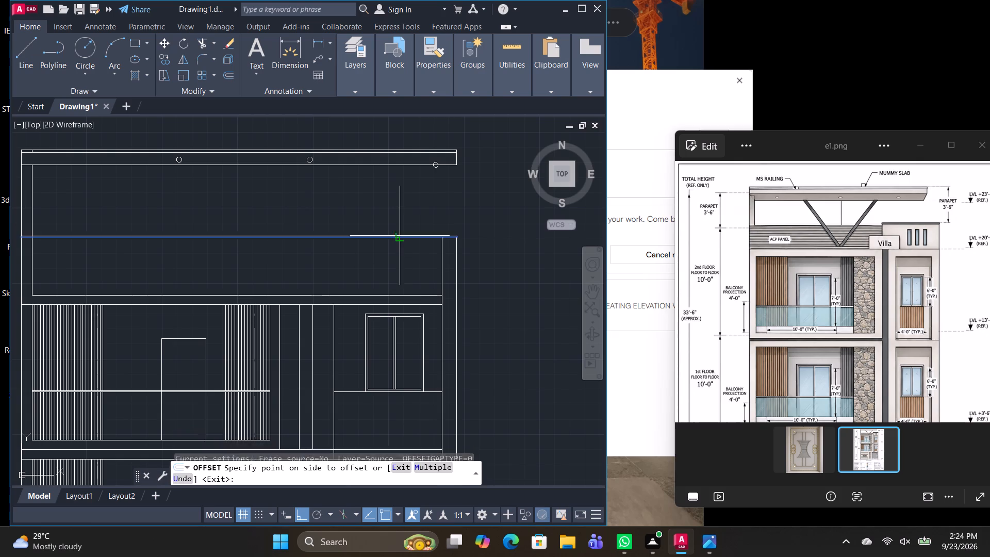
{"action": "scroll", "coordinate": [403, 224], "scroll_direction": "up", "scroll_amount": 3}
{"action": "left_click", "coordinate": [428, 223]}
{"action": "middle_click_drag", "start_coordinate": [440, 254], "coordinate": [166, 209]}
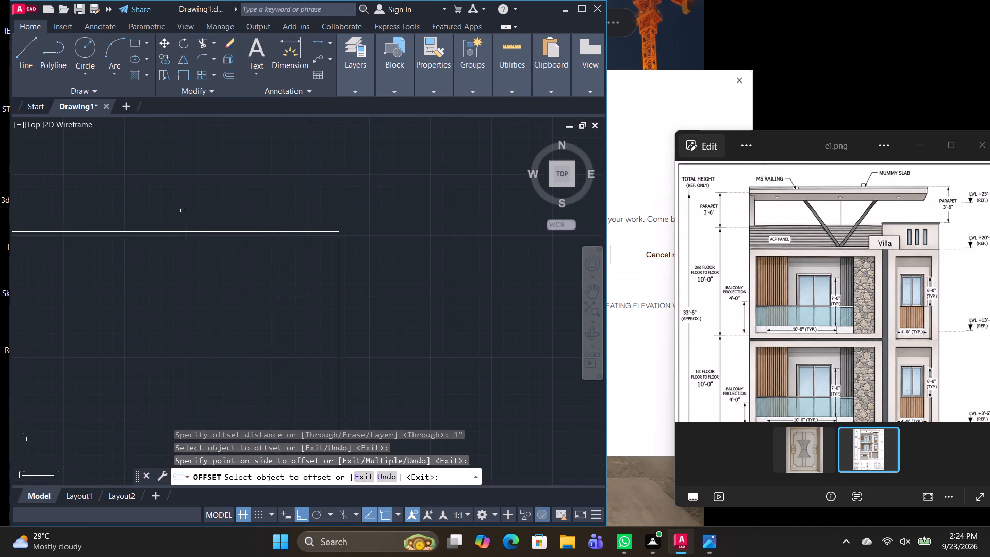
{"action": "scroll", "coordinate": [332, 214], "scroll_direction": "up", "scroll_amount": 2}
{"action": "key", "text": "Escape"}
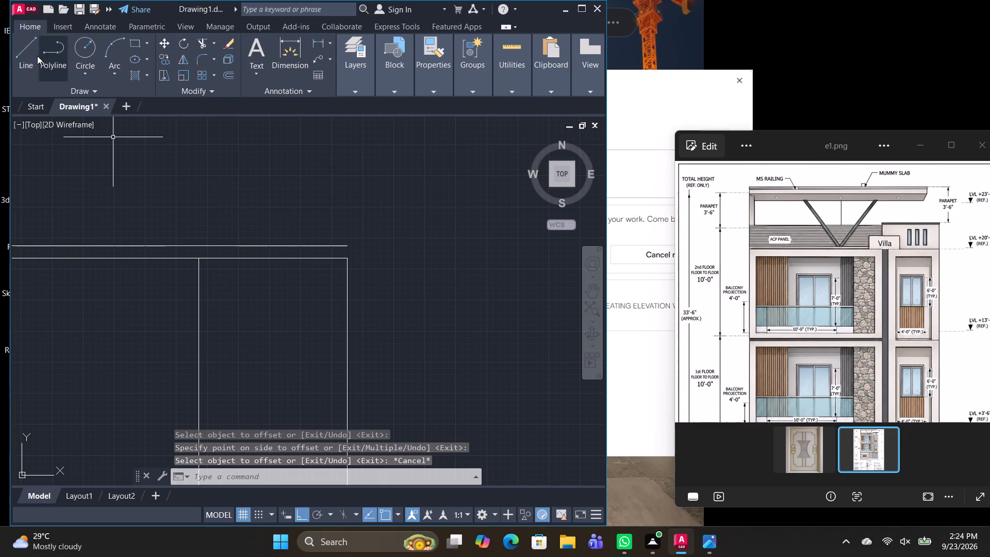
Close the right end of the parapet's double top line with a small outward arc joining both line ends.
{"action": "left_click", "coordinate": [111, 78]}
{"action": "left_click", "coordinate": [186, 227]}
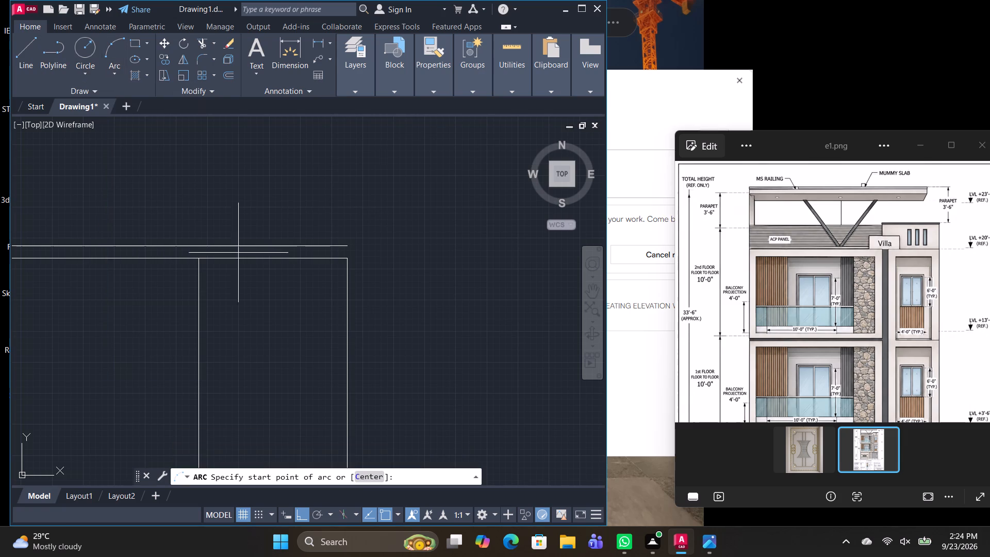
{"action": "left_click", "coordinate": [347, 259]}
{"action": "left_click", "coordinate": [346, 247]}
{"action": "left_click", "coordinate": [358, 256]}
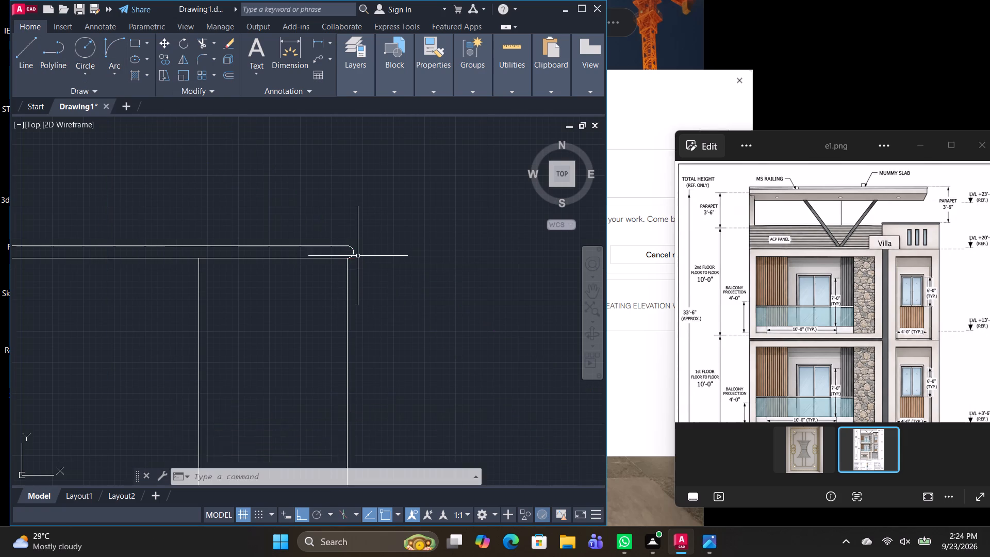
Draw a narrow upright slot rectangle in the parapet, above the second floor's right-hand bay.
{"action": "scroll", "coordinate": [374, 307], "scroll_direction": "down", "scroll_amount": 3}
{"action": "middle_click_drag", "start_coordinate": [447, 359], "coordinate": [483, 213]}
{"action": "middle_click_drag", "start_coordinate": [484, 288], "coordinate": [467, 209]}
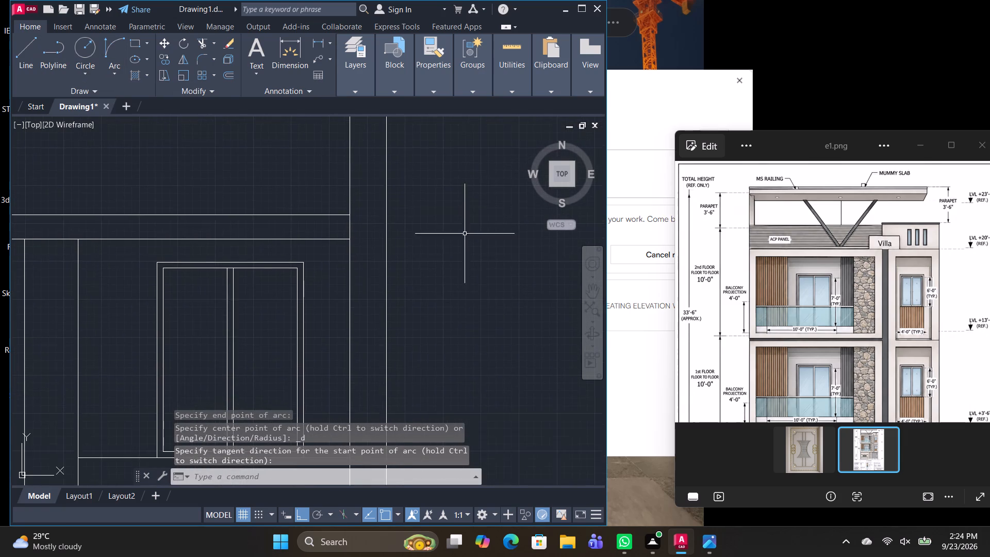
{"action": "scroll", "coordinate": [458, 261], "scroll_direction": "down", "scroll_amount": 2}
{"action": "type", "text": "REC"}
{"action": "key", "text": "space"}
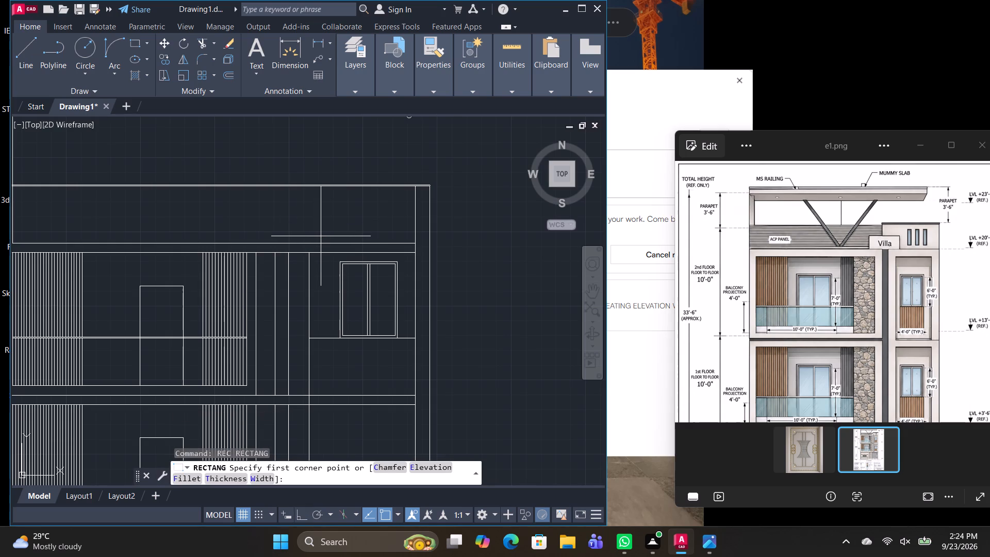
{"action": "left_click", "coordinate": [321, 236]}
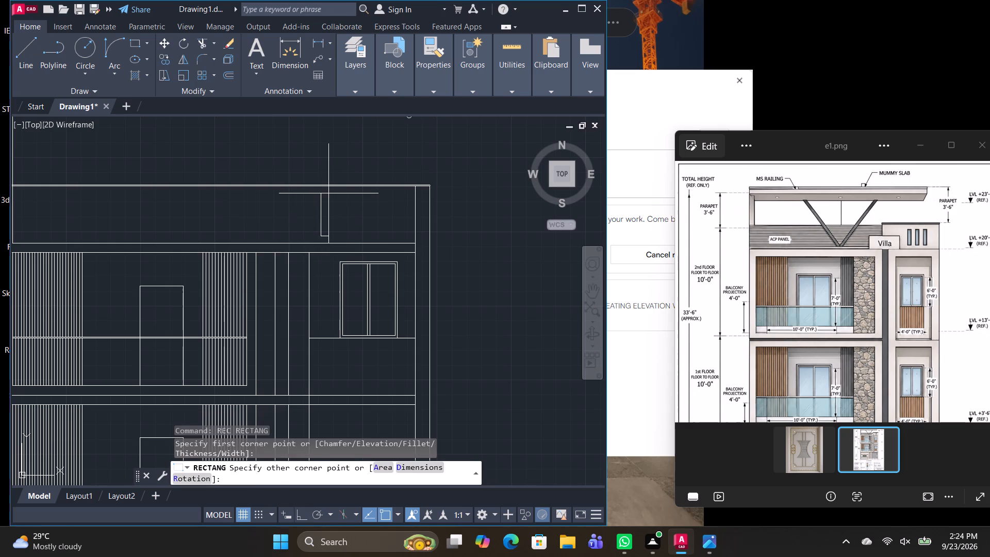
{"action": "left_click", "coordinate": [328, 193]}
Copy the slot rectangle to the right as an array of 3 items, spaced about 1'-8" apart.
{"action": "left_click", "coordinate": [351, 223]}
{"action": "left_click", "coordinate": [287, 217]}
{"action": "type", "text": "CO"}
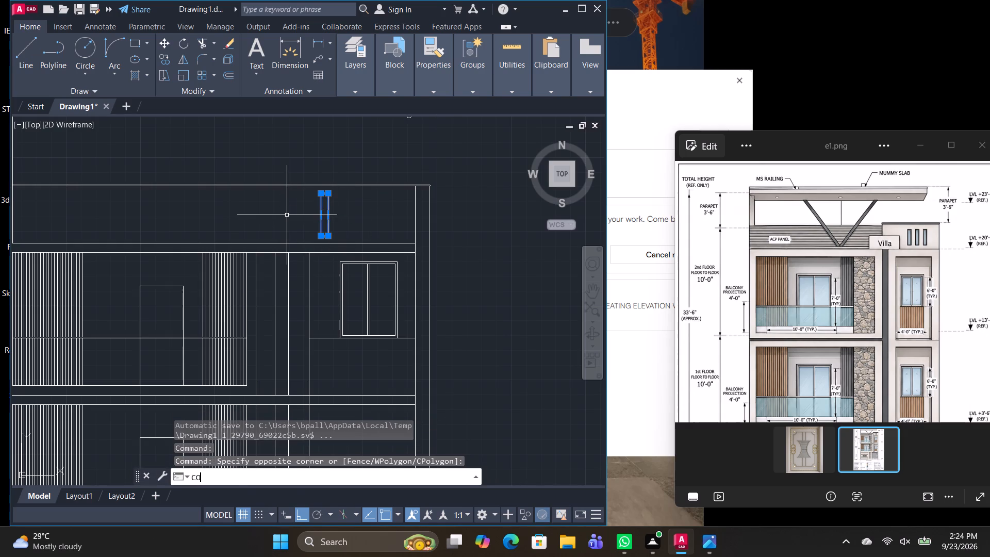
{"action": "key", "text": "space"}
{"action": "left_click", "coordinate": [318, 236]}
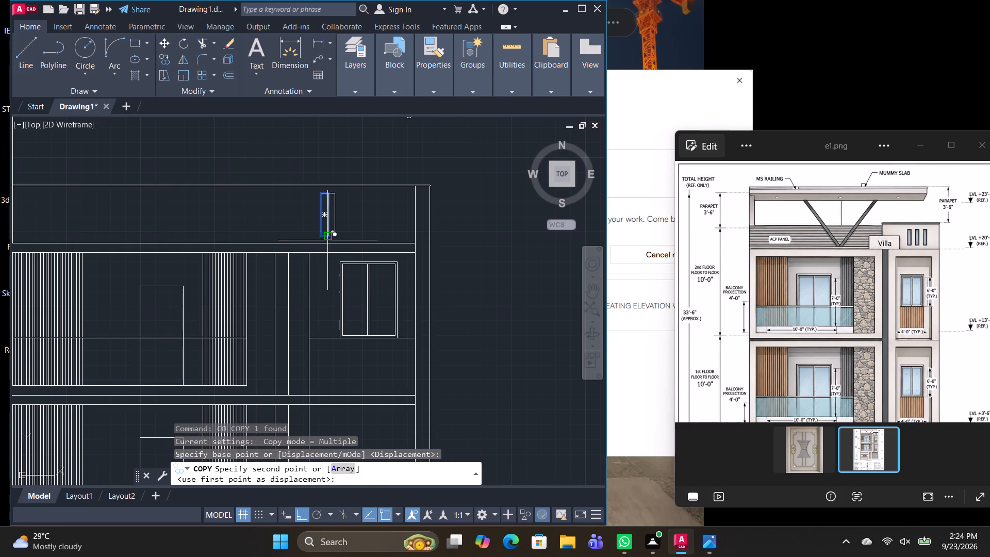
{"action": "type", "text": "A"}
{"action": "key", "text": "space"}
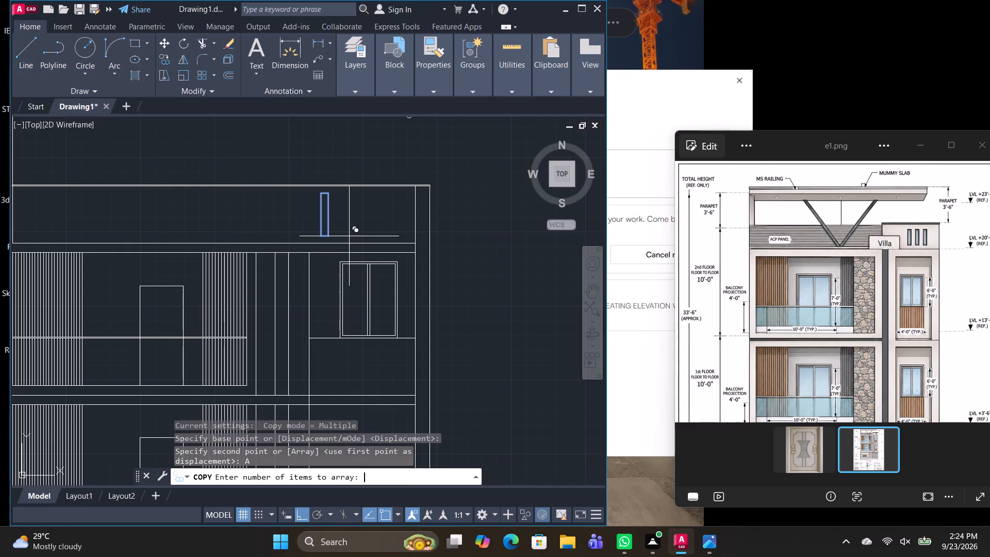
{"action": "key", "text": "3"}
{"action": "key", "text": "Return"}
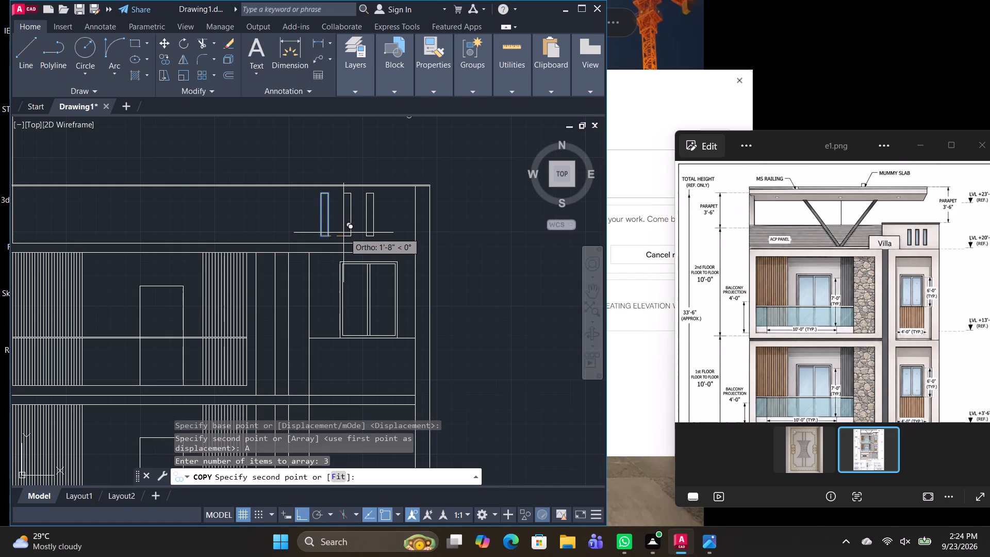
{"action": "left_click", "coordinate": [342, 233]}
{"action": "key", "text": "Escape"}
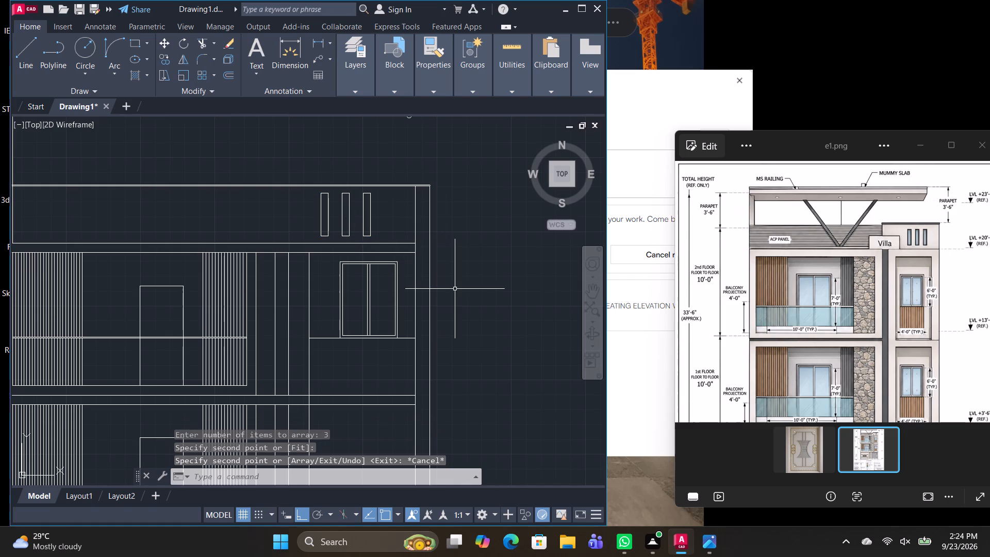
Draw a horizontal sign rectangle to the left of the three slots, with its base on the slab's top line.
{"action": "scroll", "coordinate": [466, 294], "scroll_direction": "down", "scroll_amount": 1}
{"action": "middle_click_drag", "start_coordinate": [473, 306], "coordinate": [451, 282]}
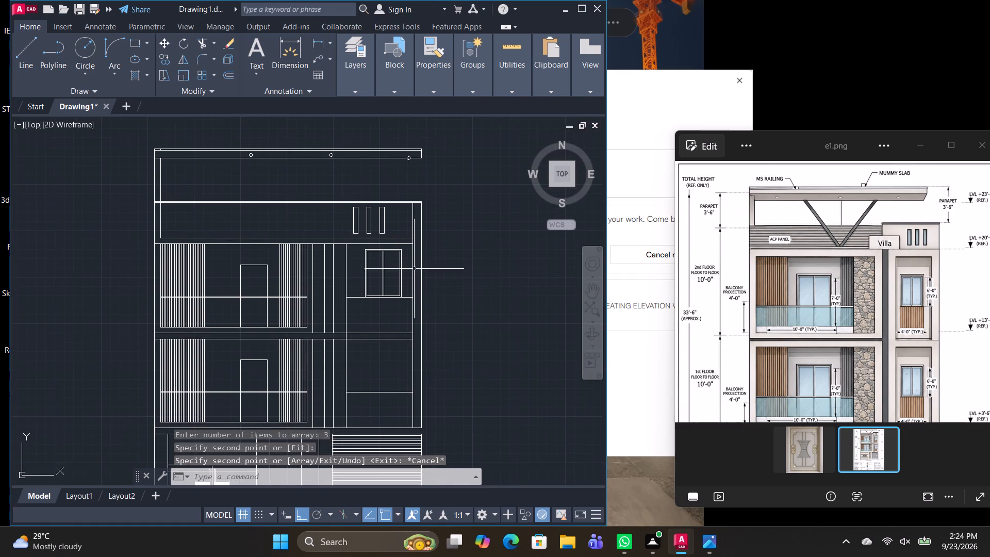
{"action": "scroll", "coordinate": [320, 242], "scroll_direction": "up", "scroll_amount": 2}
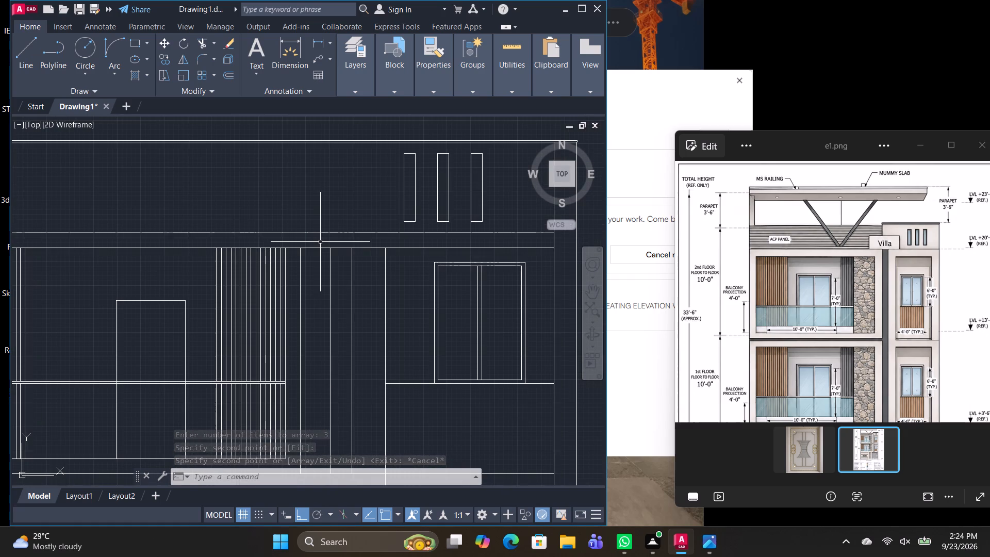
{"action": "type", "text": "REC"}
{"action": "key", "text": "space"}
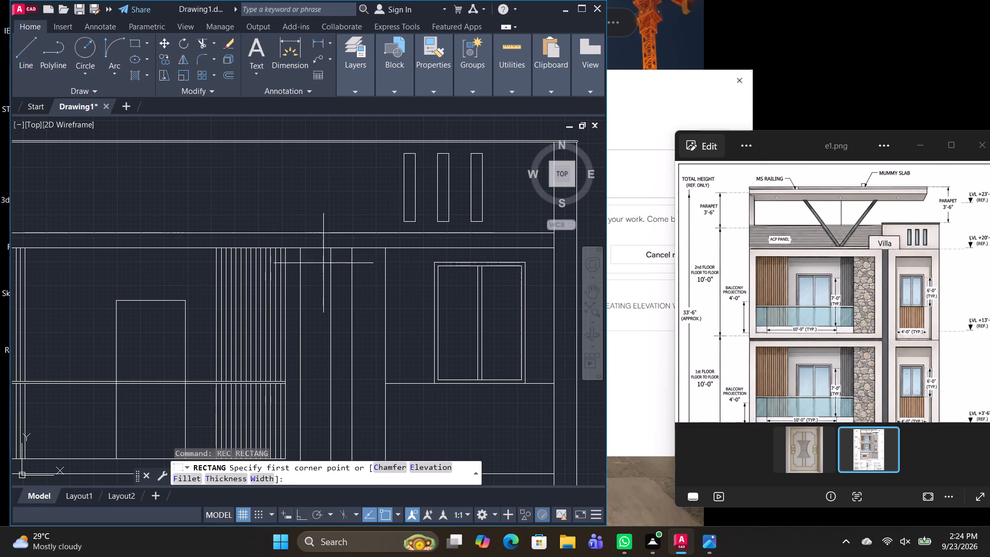
{"action": "left_click", "coordinate": [304, 232]}
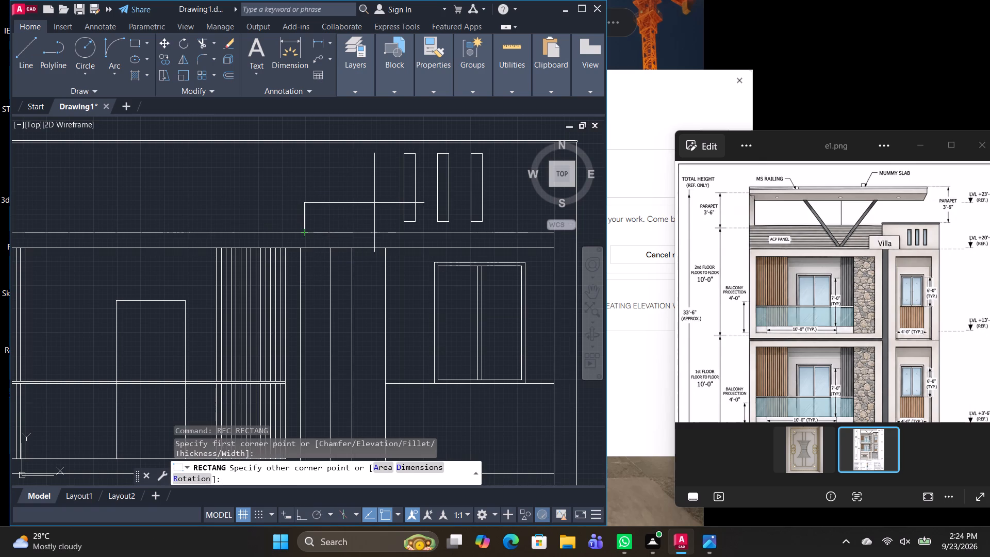
{"action": "left_click", "coordinate": [387, 199]}
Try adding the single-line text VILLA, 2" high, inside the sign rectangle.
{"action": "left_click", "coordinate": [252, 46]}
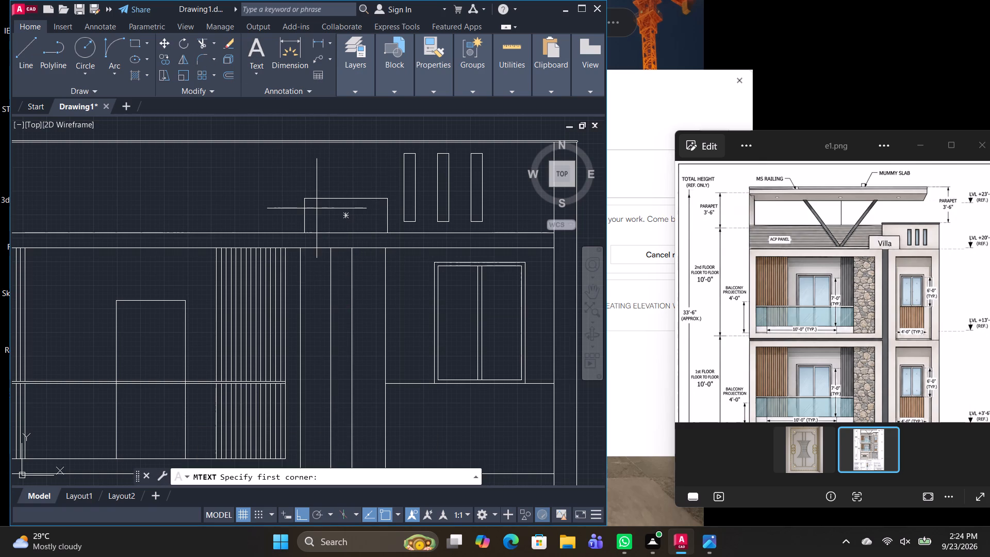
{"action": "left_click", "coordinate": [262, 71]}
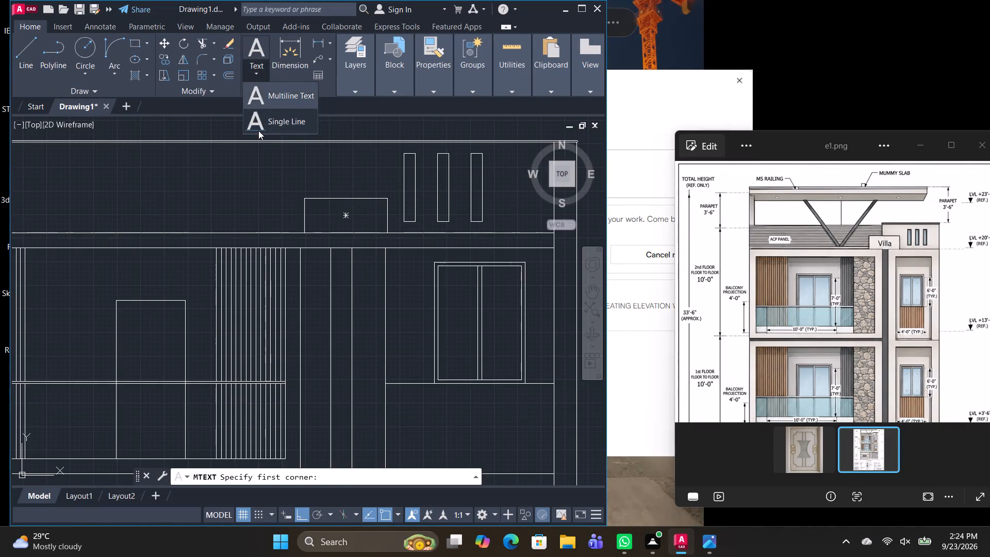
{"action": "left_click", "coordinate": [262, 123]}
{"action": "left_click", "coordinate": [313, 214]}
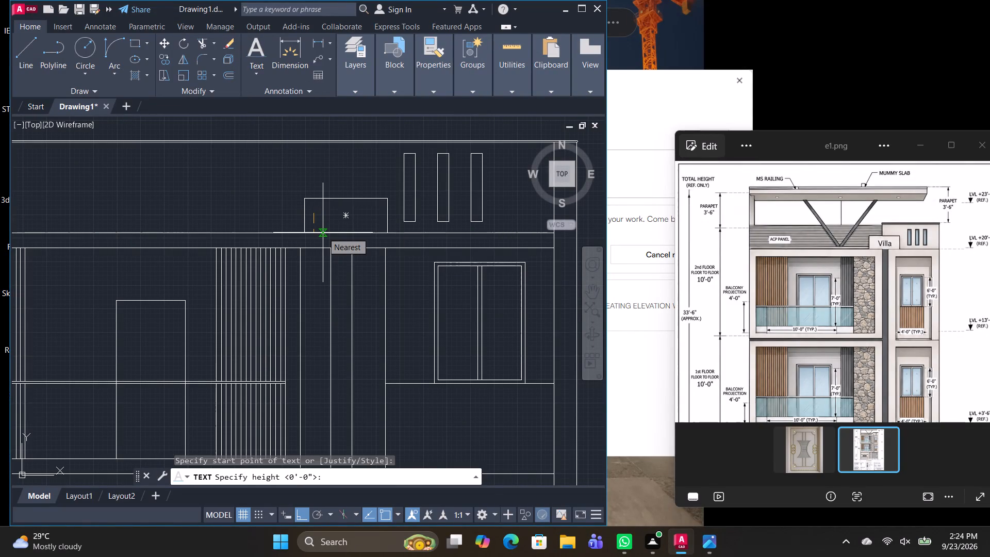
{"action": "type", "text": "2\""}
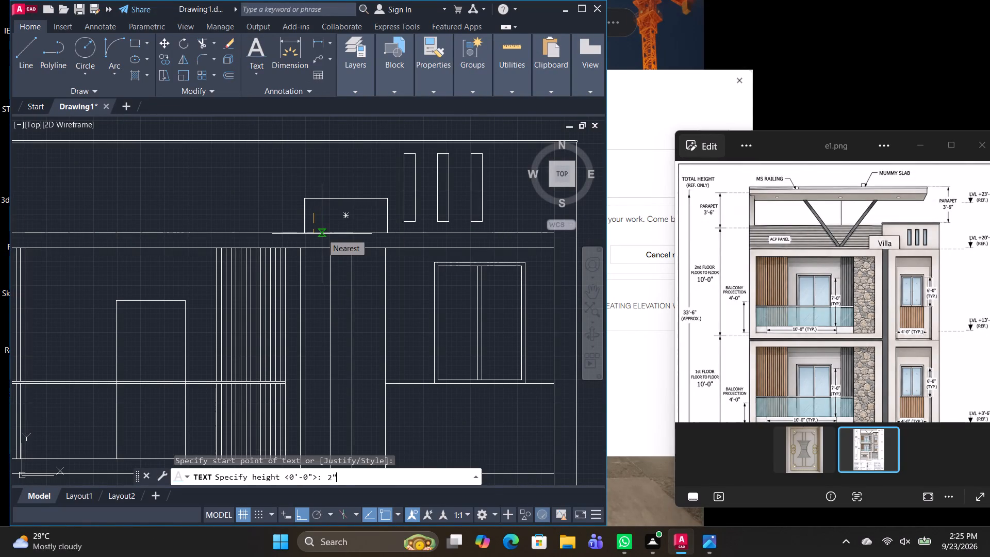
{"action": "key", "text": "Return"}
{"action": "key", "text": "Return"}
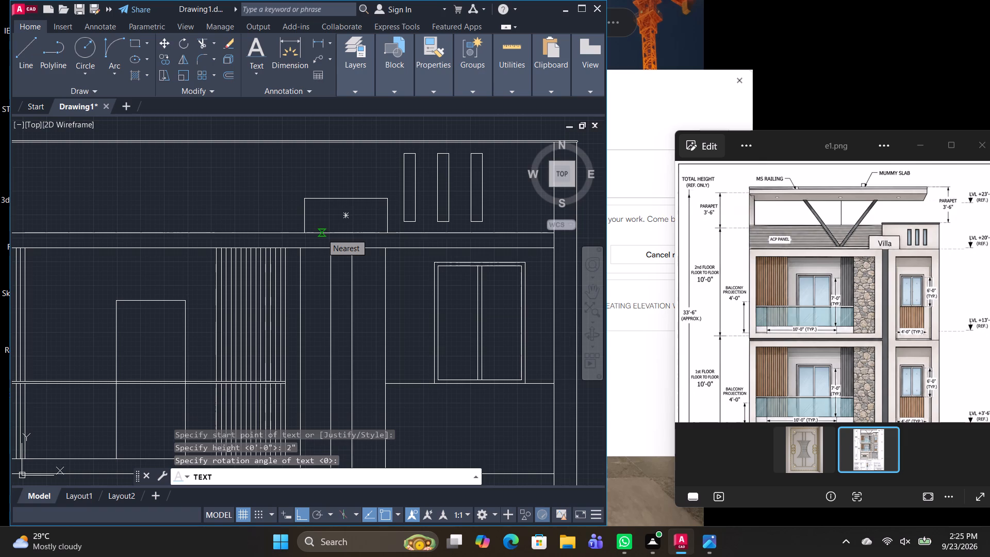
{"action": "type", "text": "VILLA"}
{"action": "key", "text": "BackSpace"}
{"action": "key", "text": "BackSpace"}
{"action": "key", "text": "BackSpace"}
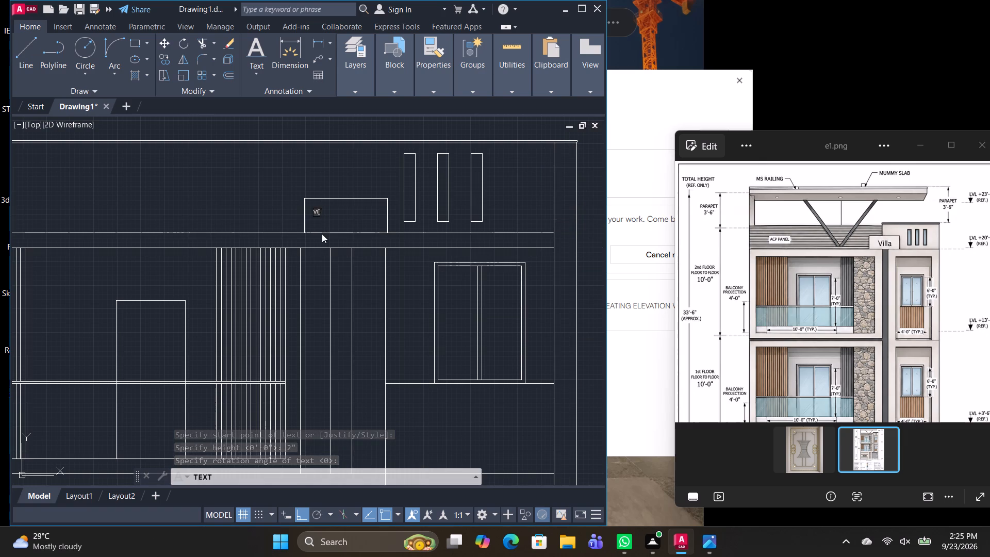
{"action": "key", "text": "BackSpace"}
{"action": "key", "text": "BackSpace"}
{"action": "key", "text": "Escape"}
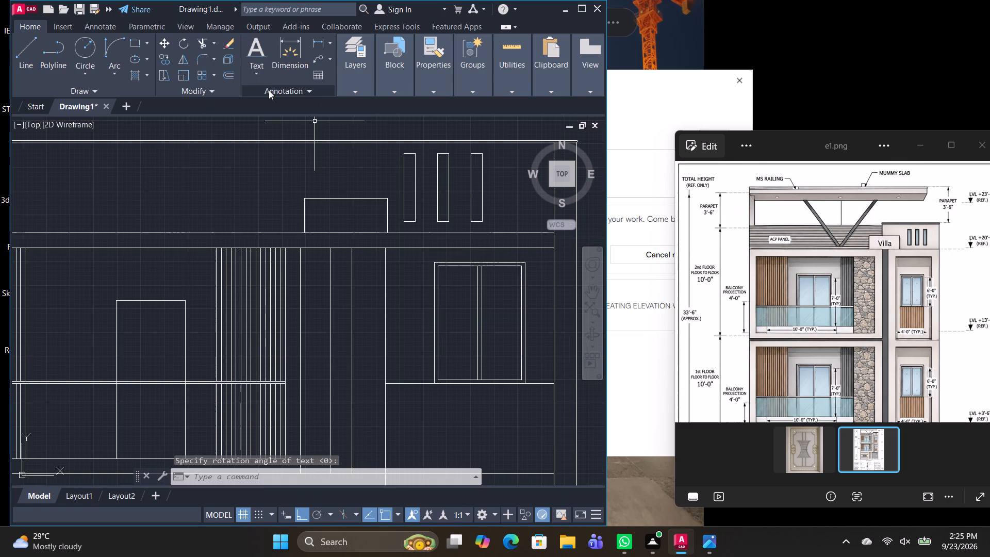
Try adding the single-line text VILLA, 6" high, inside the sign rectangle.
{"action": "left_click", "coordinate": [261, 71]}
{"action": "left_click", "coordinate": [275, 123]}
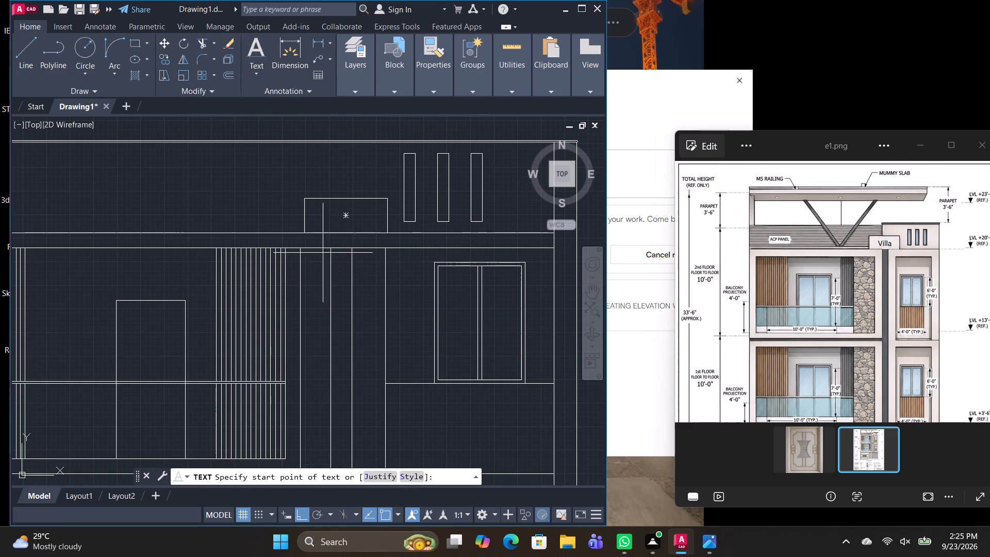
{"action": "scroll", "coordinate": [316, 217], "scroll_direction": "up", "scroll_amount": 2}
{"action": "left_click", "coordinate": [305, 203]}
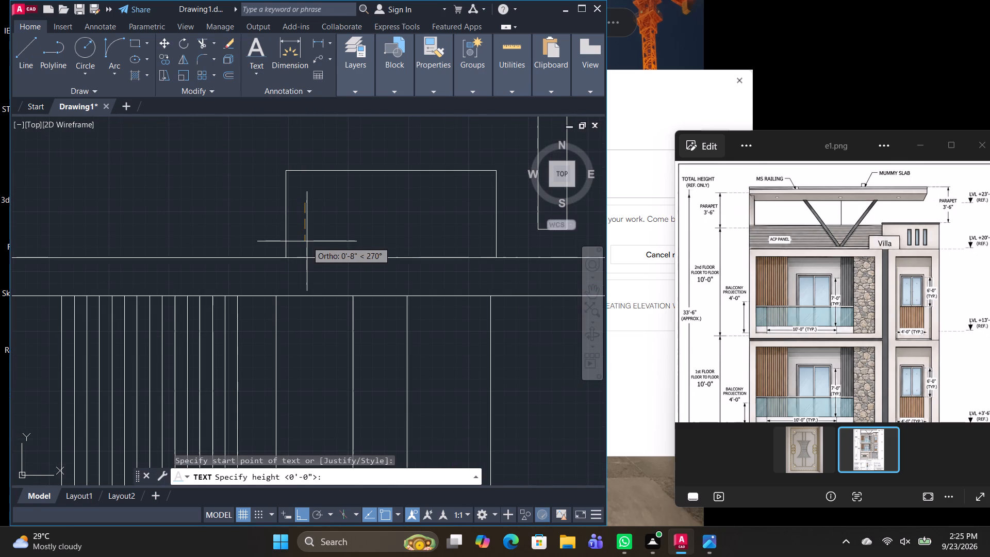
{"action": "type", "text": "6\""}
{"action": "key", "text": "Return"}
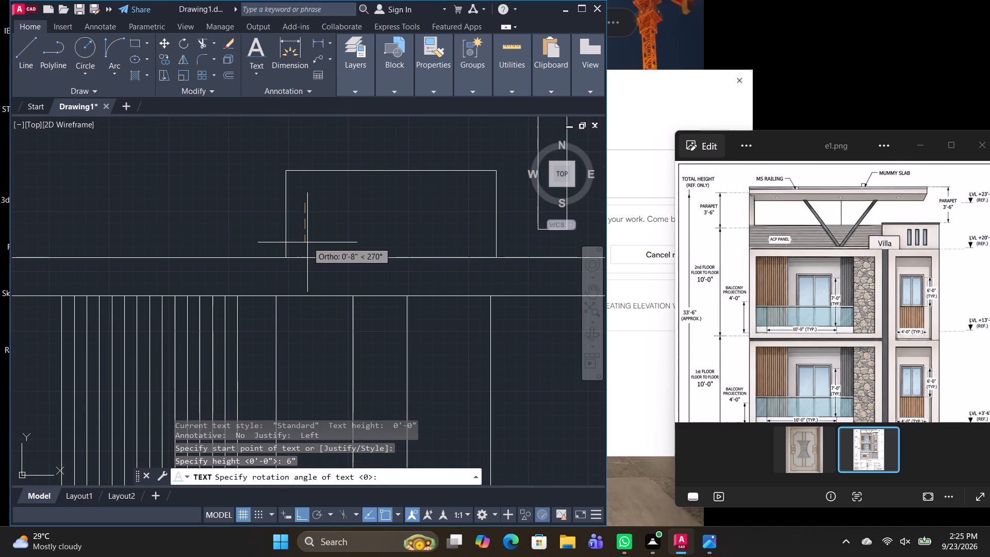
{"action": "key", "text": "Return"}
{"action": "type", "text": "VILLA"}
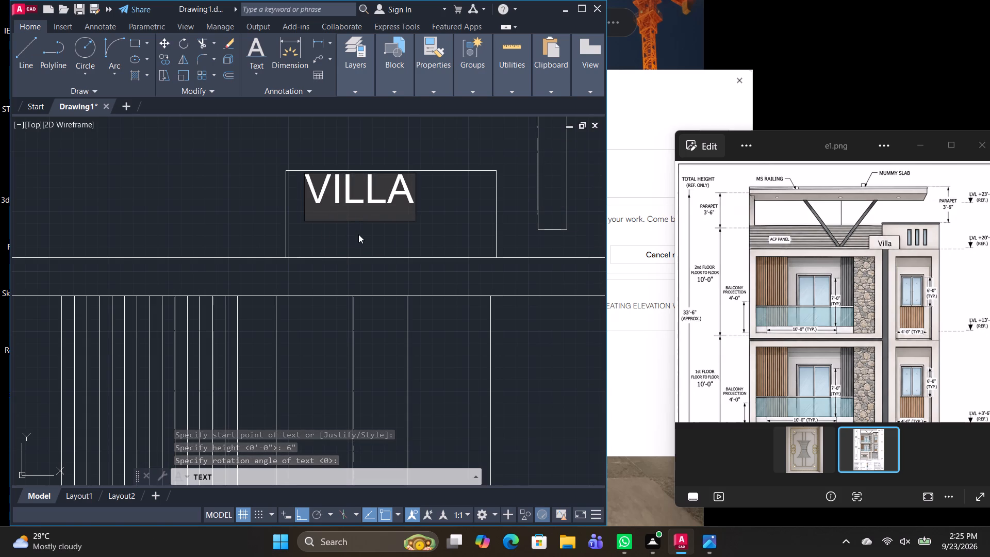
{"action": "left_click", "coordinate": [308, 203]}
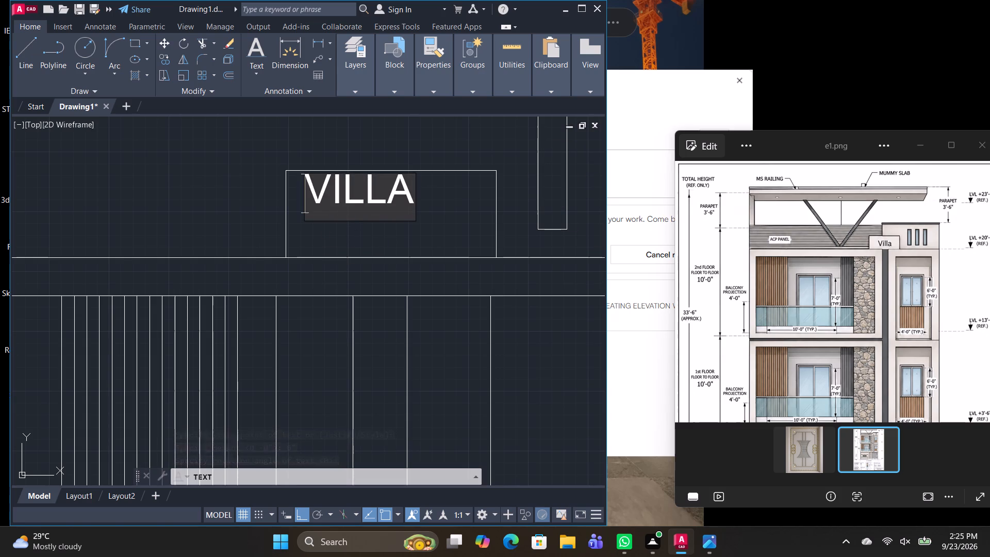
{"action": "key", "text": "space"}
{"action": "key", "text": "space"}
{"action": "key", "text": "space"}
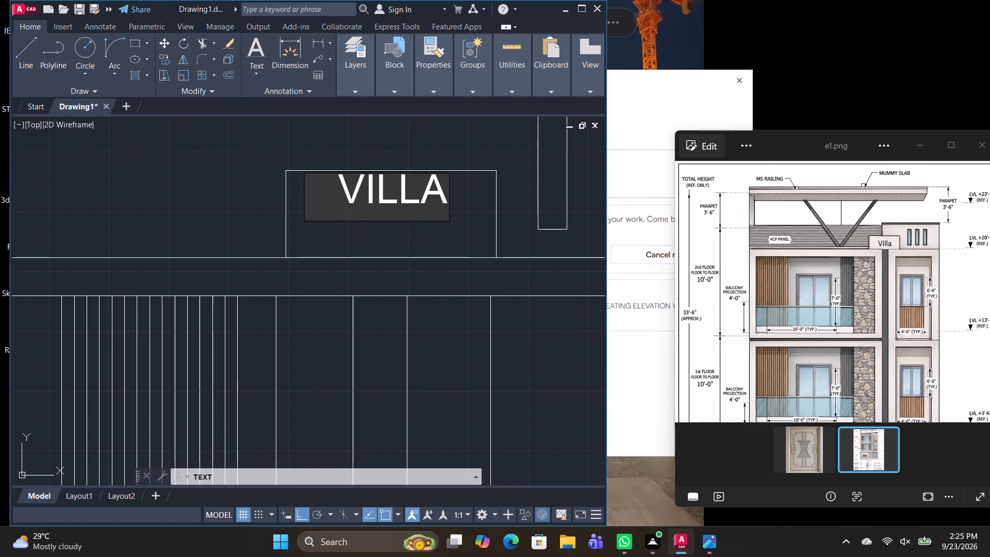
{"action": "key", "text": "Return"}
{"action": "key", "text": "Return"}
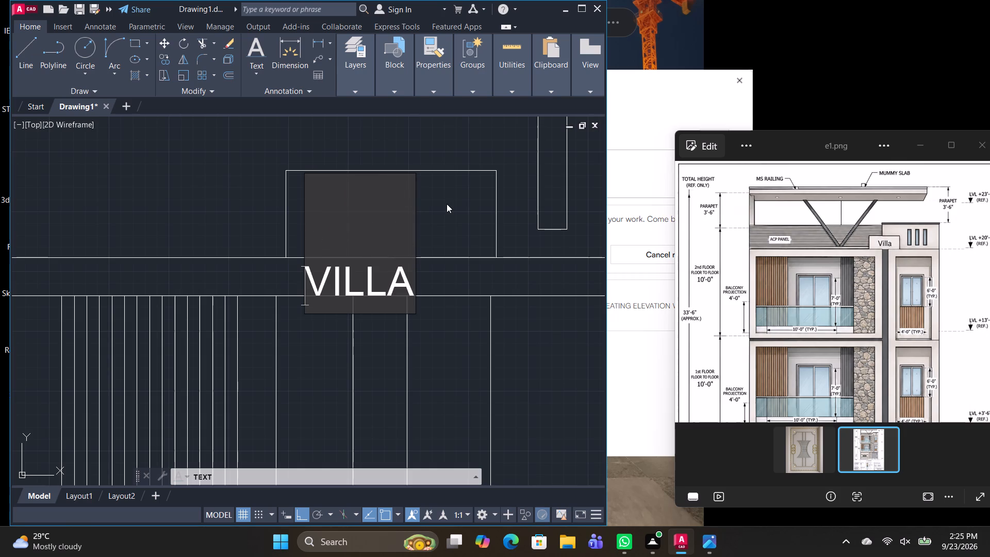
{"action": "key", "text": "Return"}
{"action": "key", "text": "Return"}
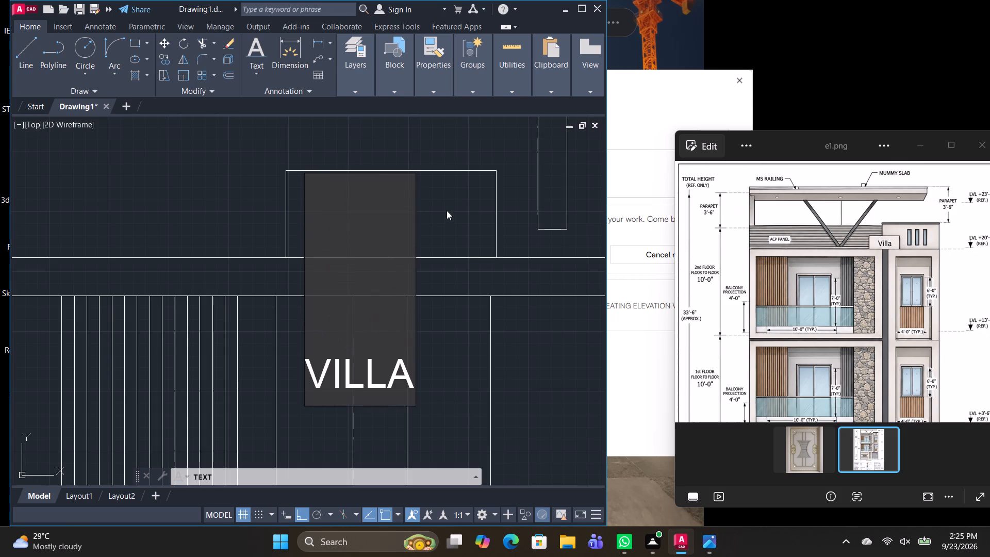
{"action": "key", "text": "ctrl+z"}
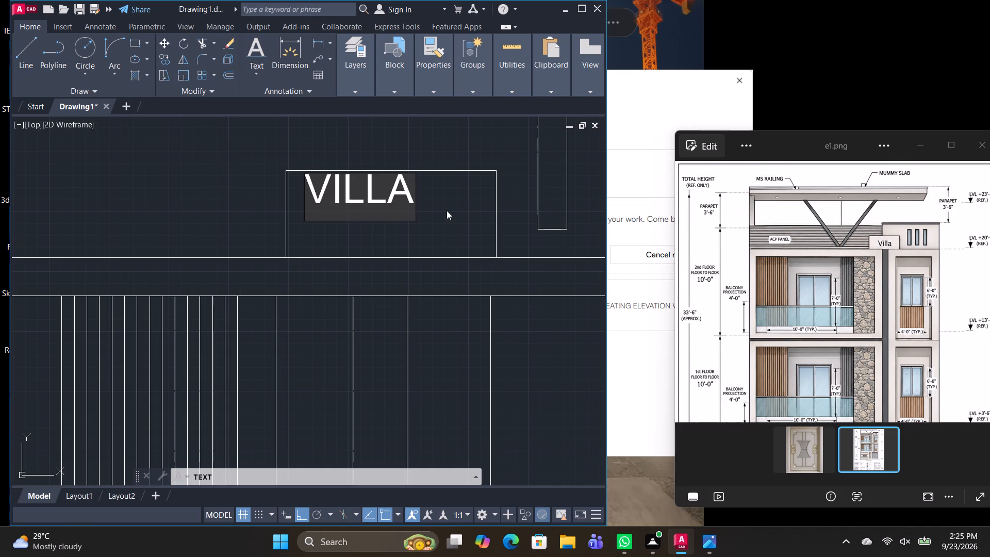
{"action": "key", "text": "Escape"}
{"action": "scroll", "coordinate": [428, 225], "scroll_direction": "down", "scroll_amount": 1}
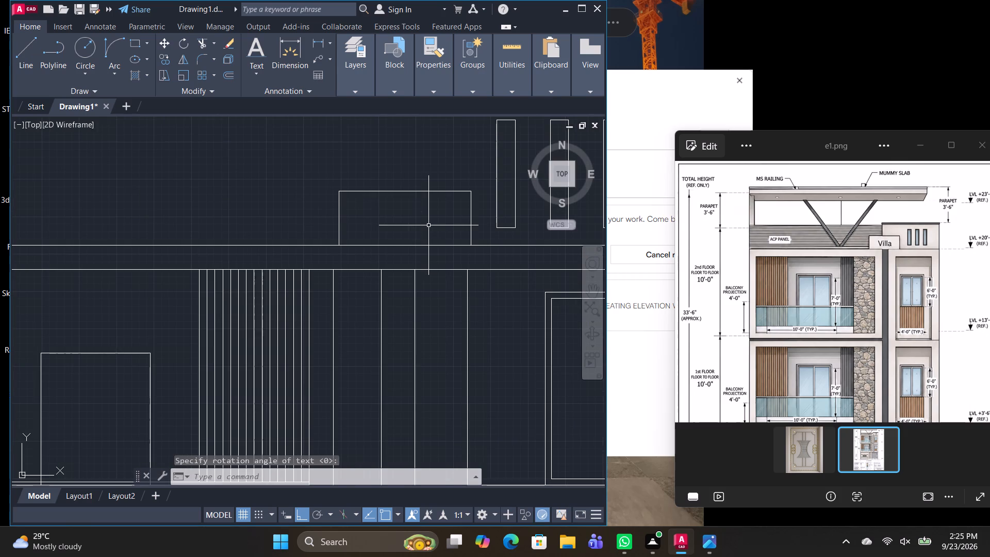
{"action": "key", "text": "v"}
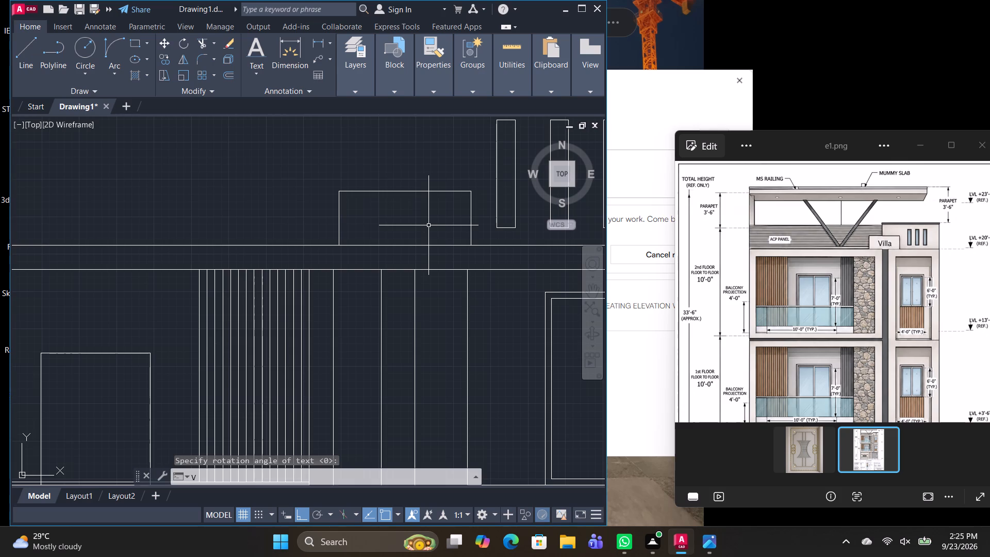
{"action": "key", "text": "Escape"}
Add the single-line text VILLA, 6" high with default rotation, inside the sign rectangle beside the parapet slots.
{"action": "left_click", "coordinate": [253, 62]}
{"action": "left_click", "coordinate": [277, 119]}
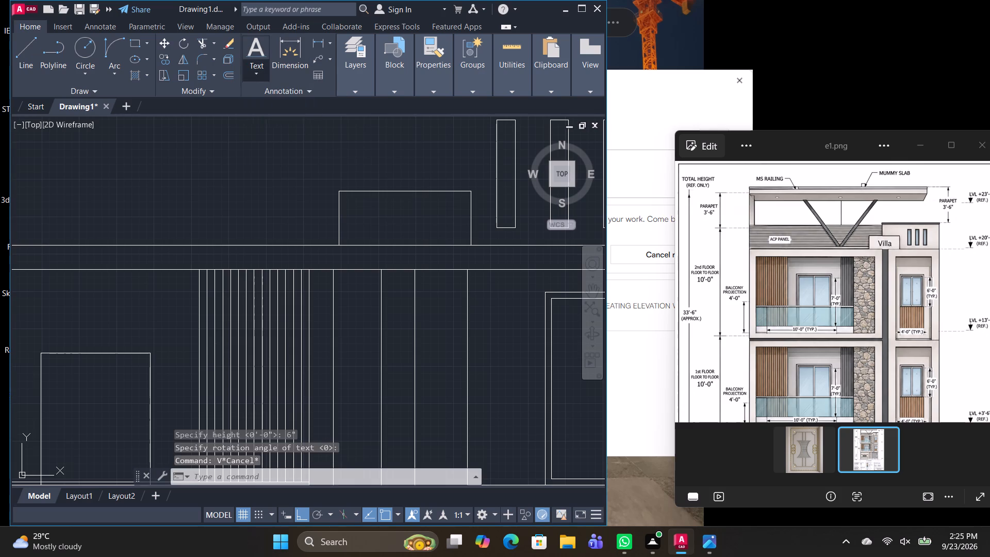
{"action": "left_click", "coordinate": [355, 209]}
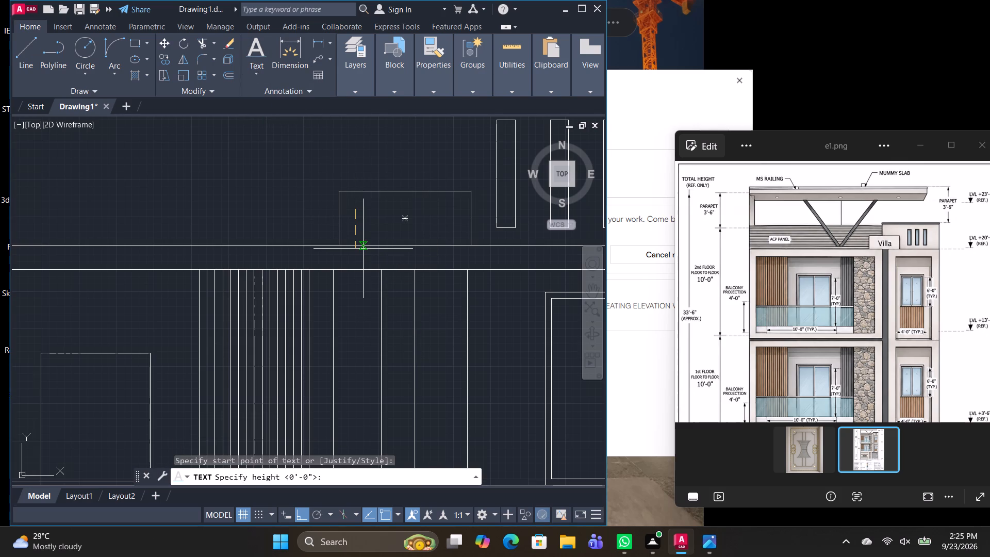
{"action": "type", "text": "6\""}
{"action": "key", "text": "Return"}
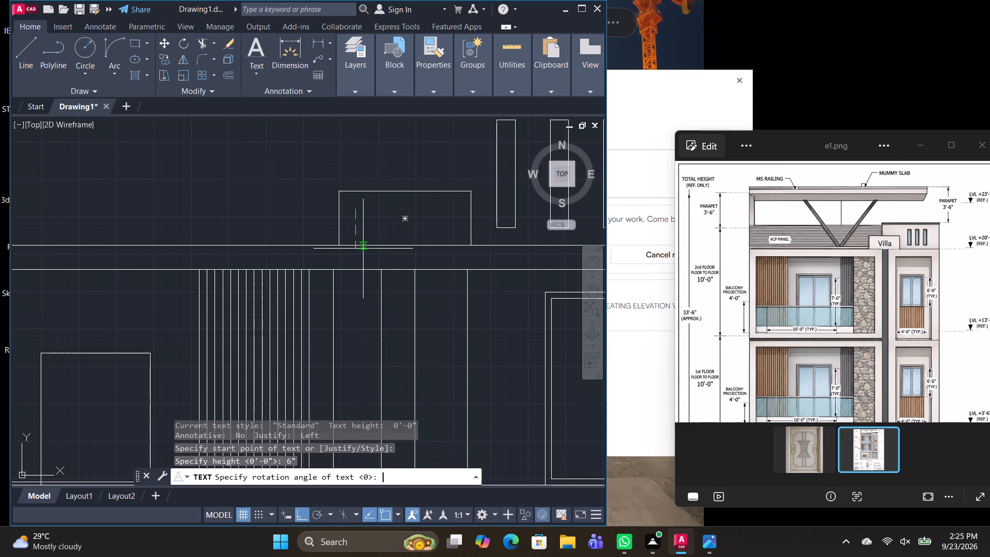
{"action": "key", "text": "Return"}
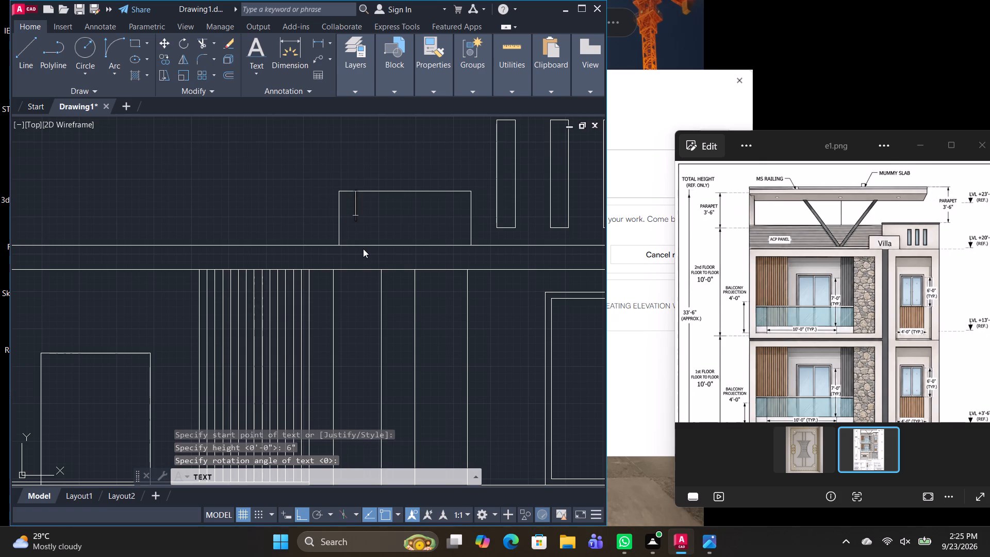
{"action": "type", "text": "VILLA"}
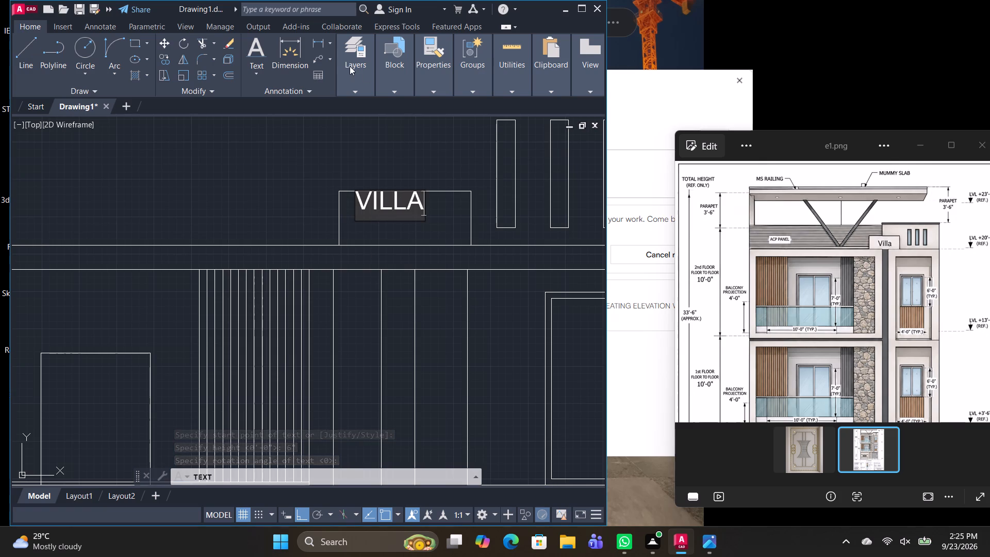
{"action": "middle_click_drag", "start_coordinate": [538, 214], "coordinate": [426, 225]}
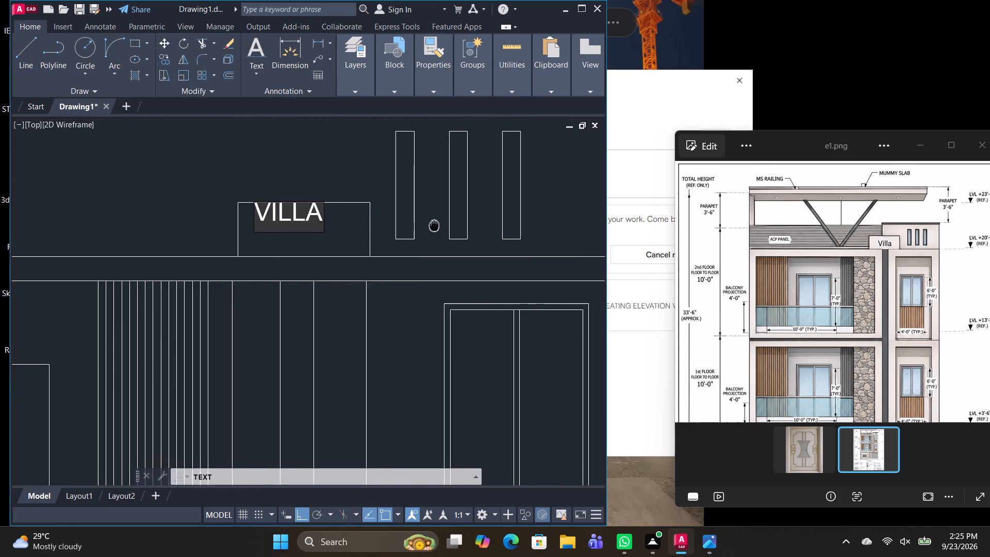
{"action": "middle_click_drag", "start_coordinate": [426, 225], "coordinate": [343, 253]}
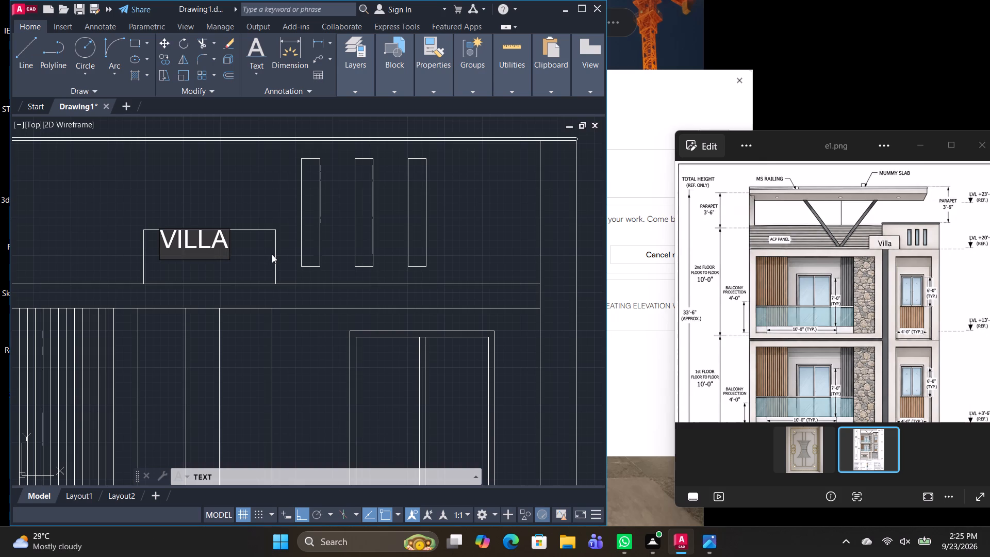
{"action": "key", "text": "Return"}
{"action": "key", "text": "Return"}
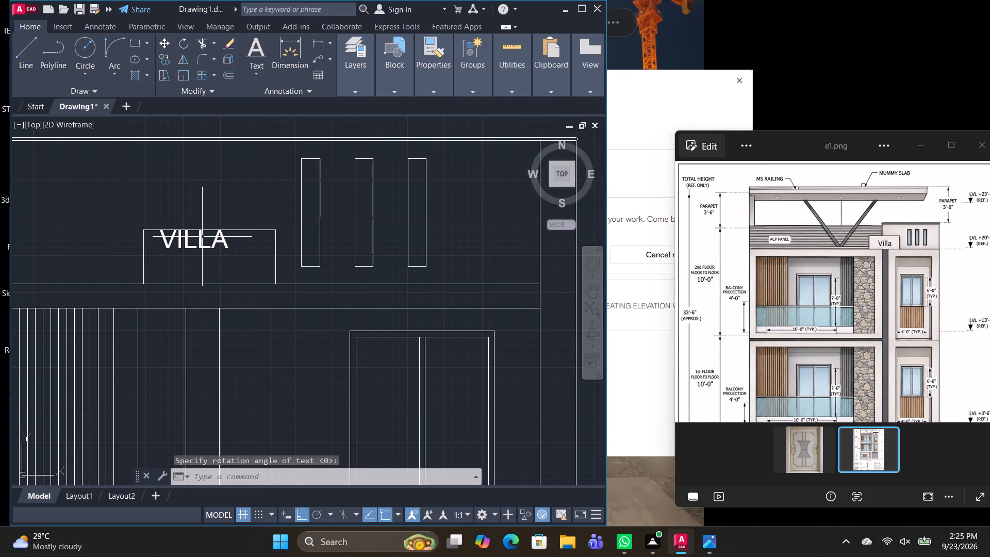
Move the VILLA text straight down and across to the right so it sits centred in the sign rectangle.
{"action": "left_click", "coordinate": [183, 243]}
{"action": "type", "text": "M"}
{"action": "key", "text": "space"}
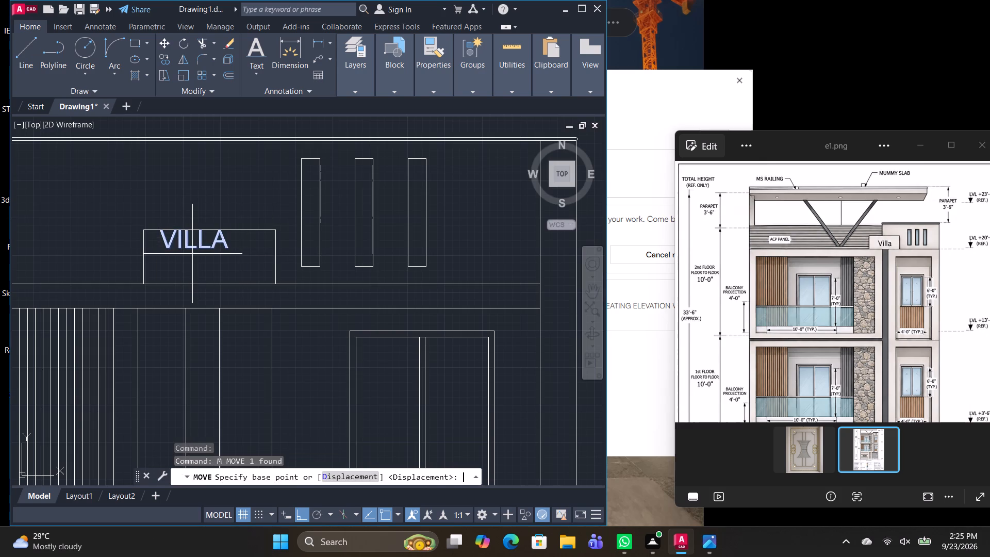
{"action": "left_click", "coordinate": [250, 251]}
{"action": "left_click", "coordinate": [255, 269]}
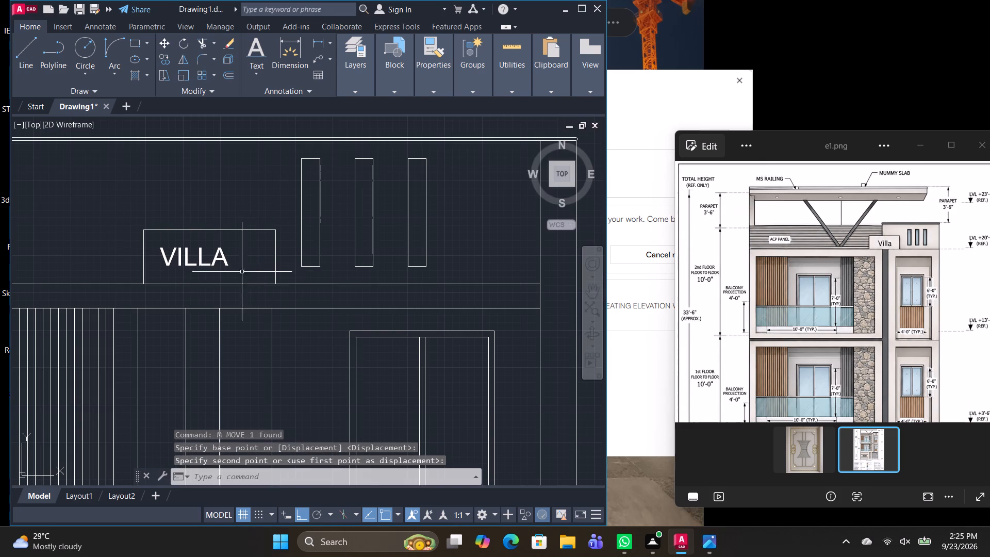
{"action": "type", "text": "M"}
{"action": "key", "text": "space"}
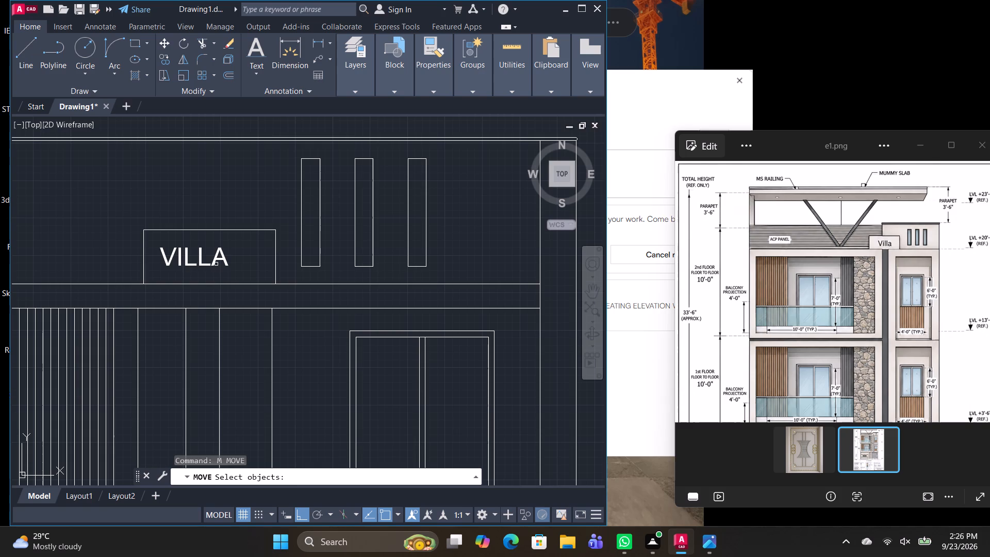
{"action": "left_click", "coordinate": [215, 259]}
{"action": "key", "text": "space"}
{"action": "left_click", "coordinate": [198, 276]}
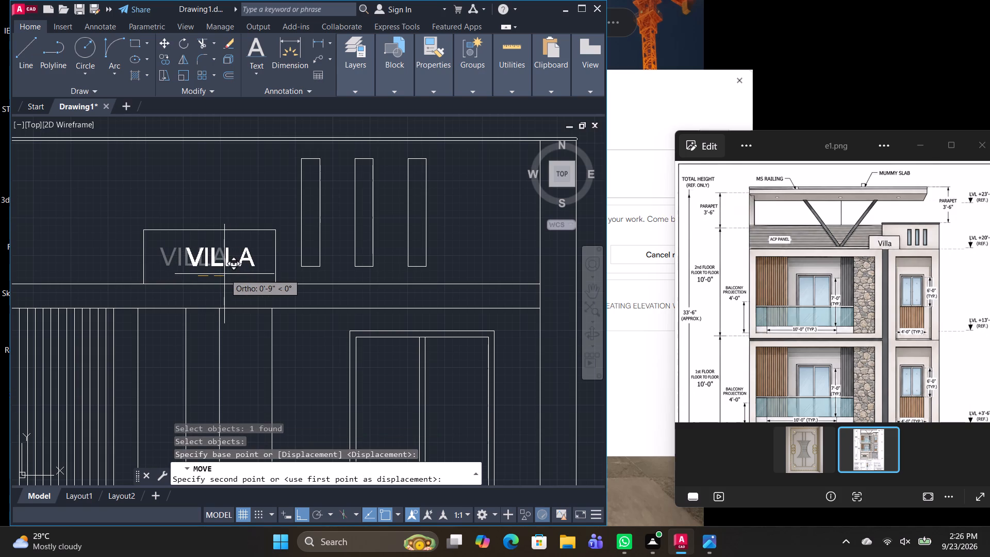
{"action": "left_click", "coordinate": [216, 274]}
{"action": "key", "text": "Escape"}
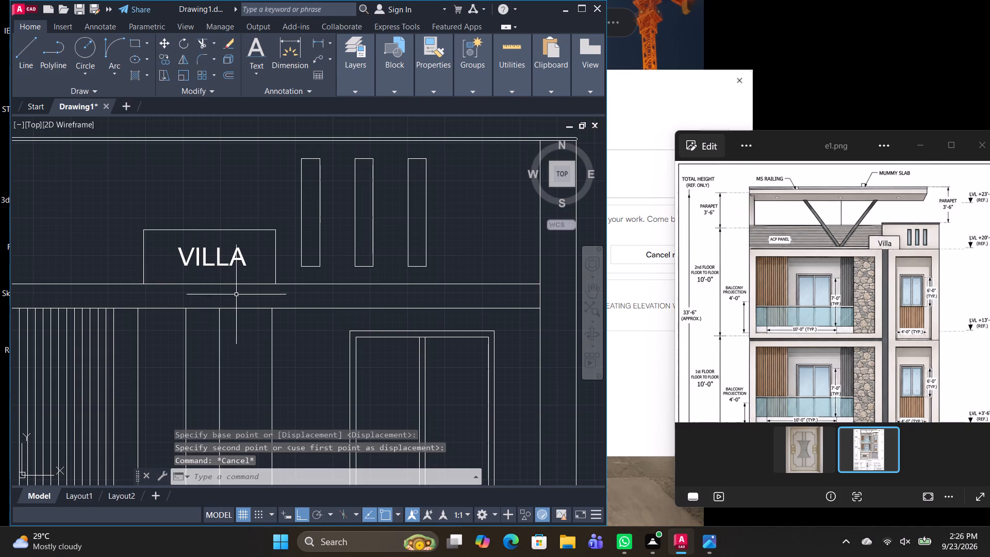
Draw a diagonal strut line from the midpoint of the parapet's base line up rightward to the roof slab's underside.
{"action": "scroll", "coordinate": [303, 331], "scroll_direction": "down", "scroll_amount": 2}
{"action": "scroll", "coordinate": [364, 365], "scroll_direction": "down", "scroll_amount": 1}
{"action": "middle_click_drag", "start_coordinate": [357, 376], "coordinate": [354, 279]}
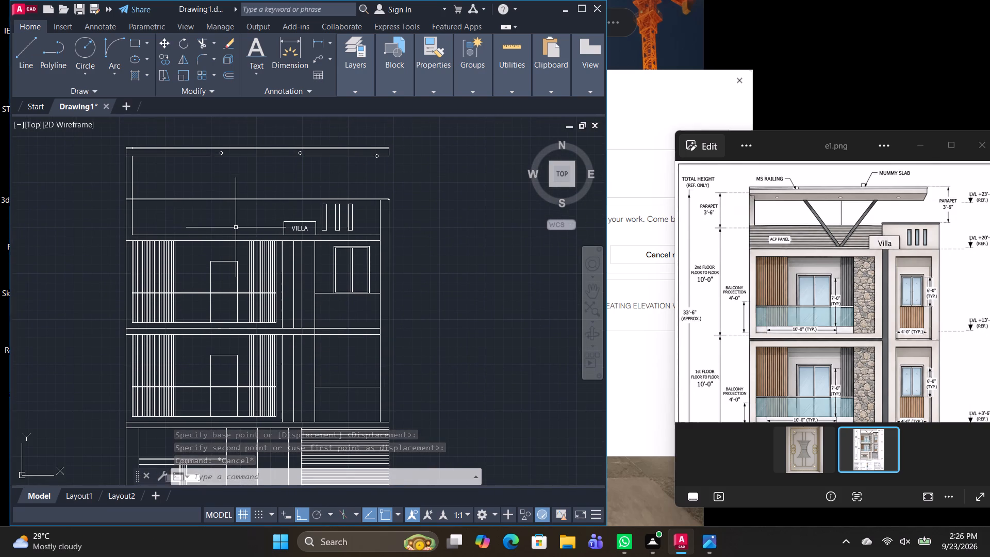
{"action": "type", "text": "L"}
{"action": "key", "text": "space"}
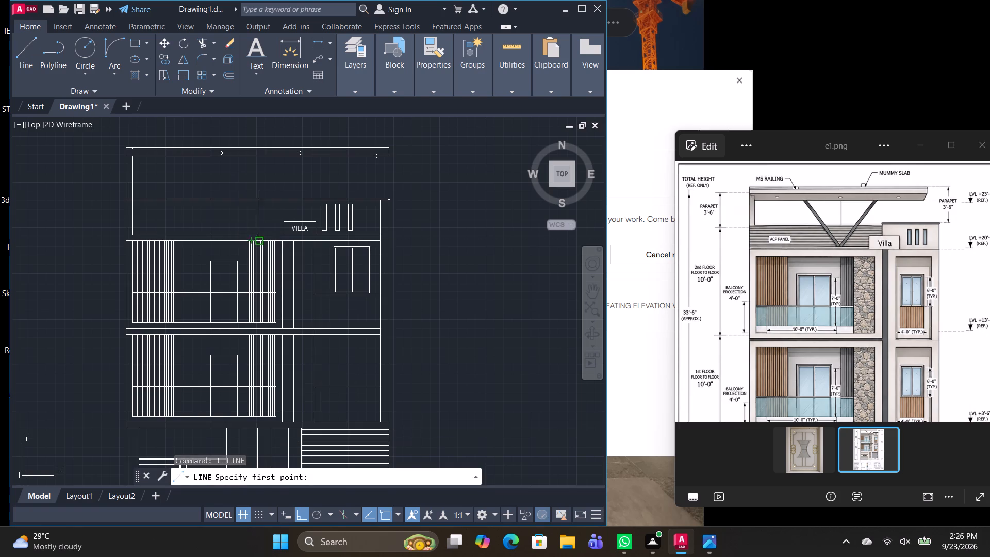
{"action": "scroll", "coordinate": [256, 234], "scroll_direction": "up", "scroll_amount": 1}
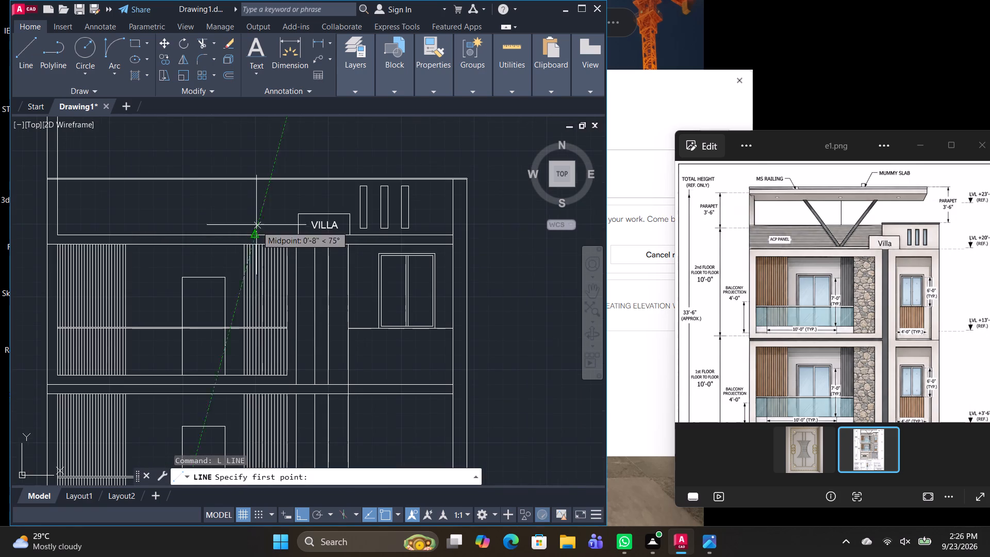
{"action": "left_click", "coordinate": [255, 232]}
{"action": "middle_click_drag", "start_coordinate": [324, 173], "coordinate": [294, 239]}
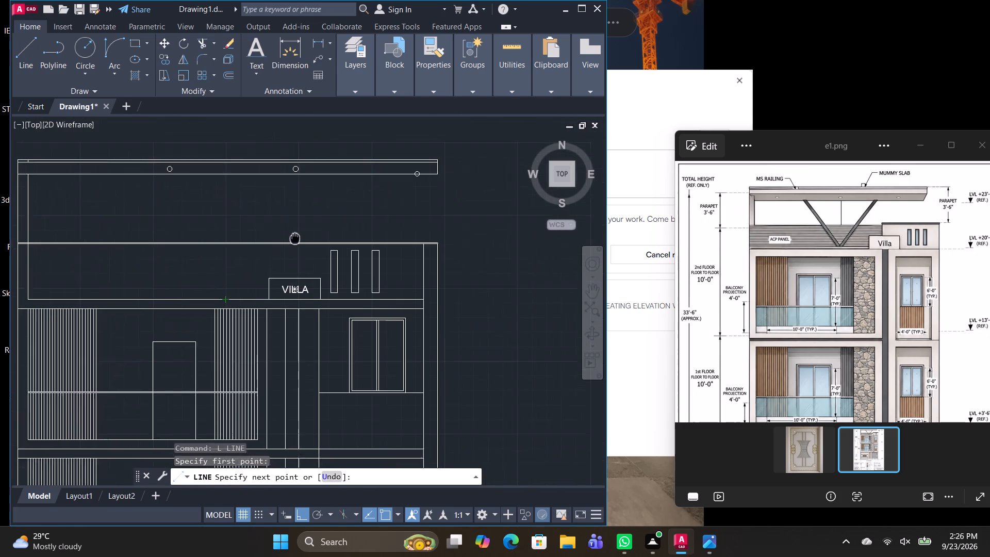
{"action": "middle_click_drag", "start_coordinate": [294, 239], "coordinate": [290, 250]}
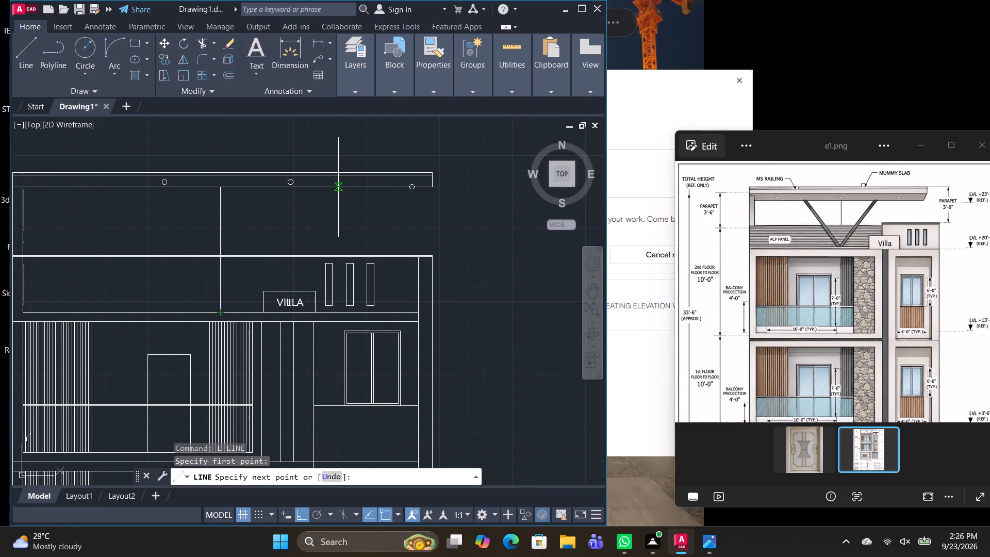
{"action": "left_click", "coordinate": [332, 187]}
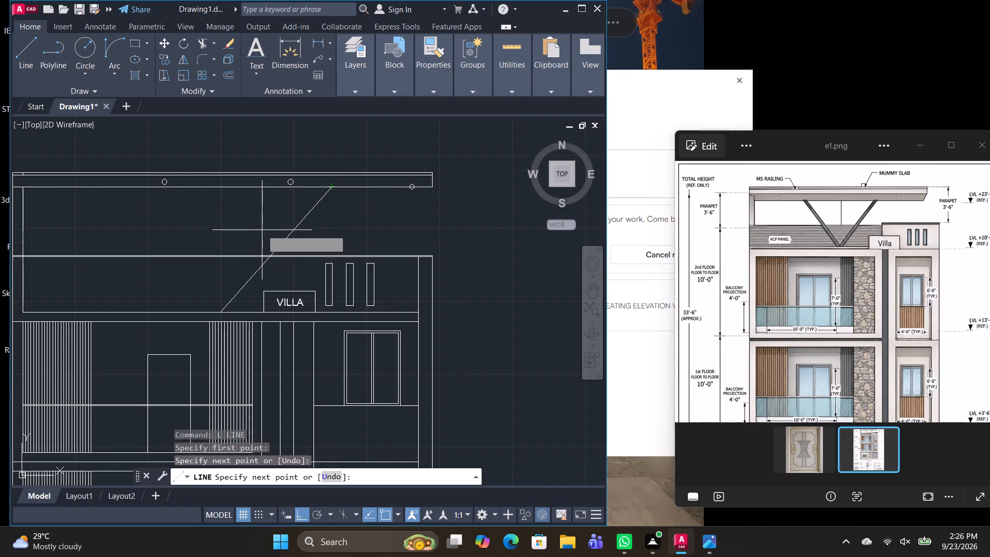
{"action": "key", "text": "space"}
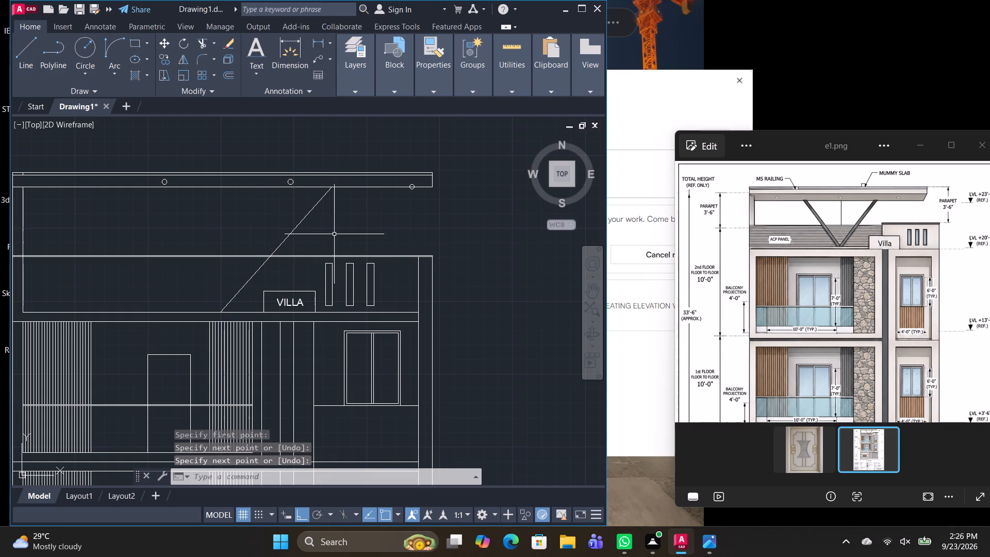
Offset the diagonal strut line 6" to its upper-left side.
{"action": "type", "text": "O"}
{"action": "key", "text": "space"}
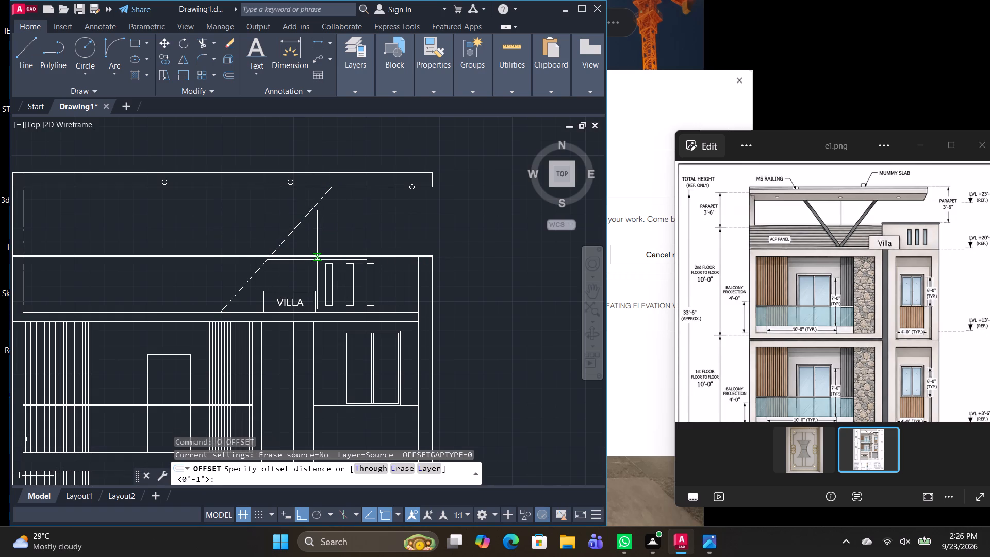
{"action": "key", "text": "3"}
{"action": "key", "text": "BackSpace"}
{"action": "type", "text": "6\""}
{"action": "key", "text": "Return"}
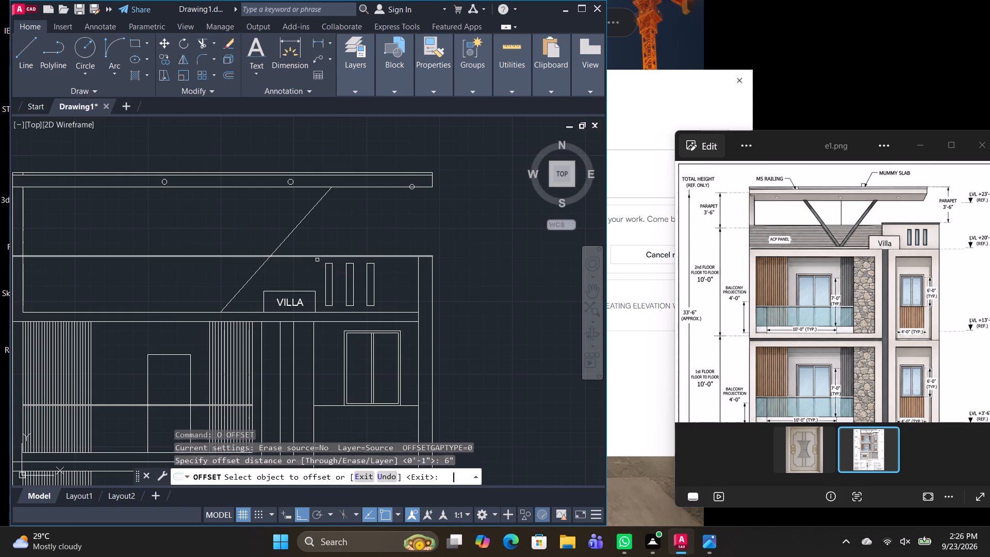
{"action": "left_click", "coordinate": [297, 227]}
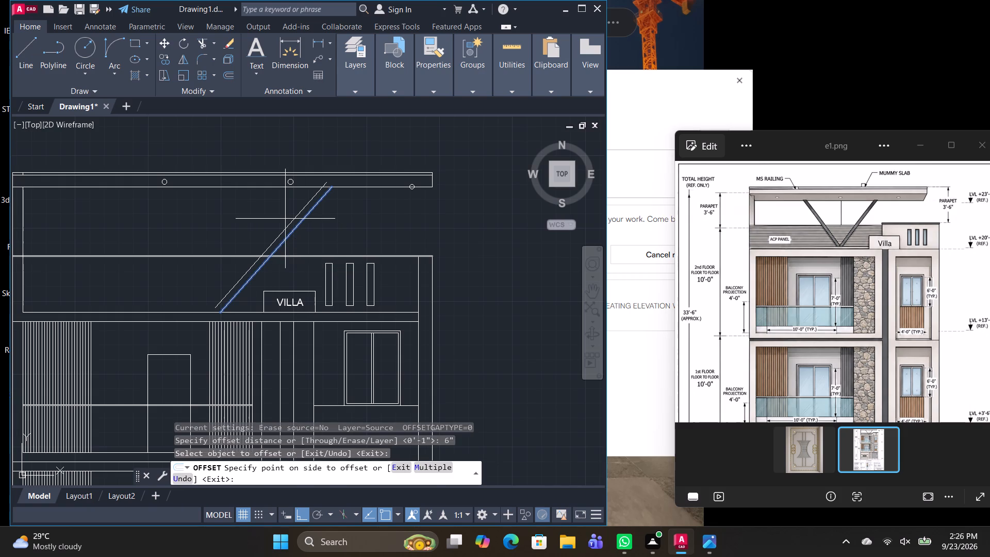
{"action": "left_click", "coordinate": [285, 219]}
{"action": "key", "text": "Escape"}
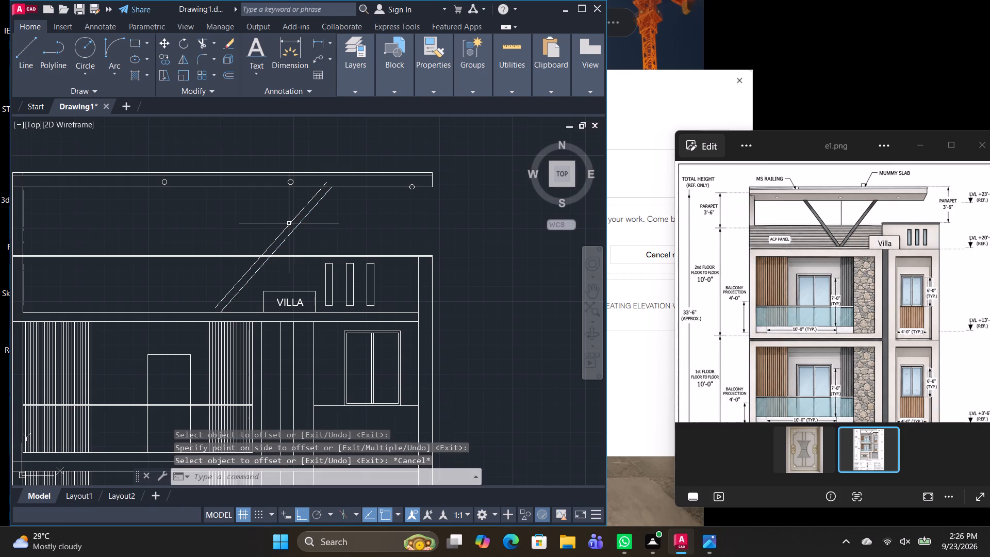
Extend the offset strut line down to the parapet's base line and trim its upper end at the roof slab's underside.
{"action": "type", "text": "TR"}
{"action": "key", "text": "space"}
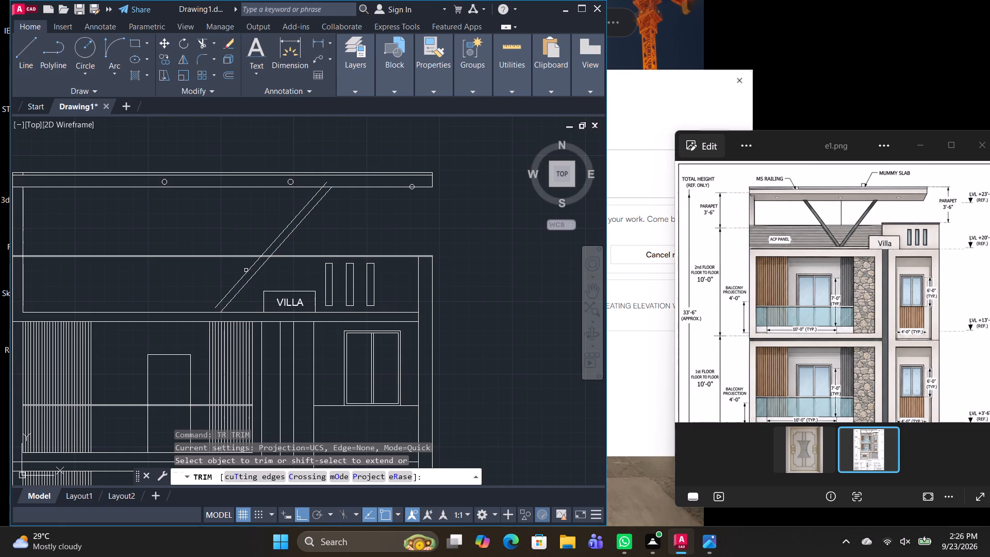
{"action": "left_click", "coordinate": [243, 272], "text": "shift"}
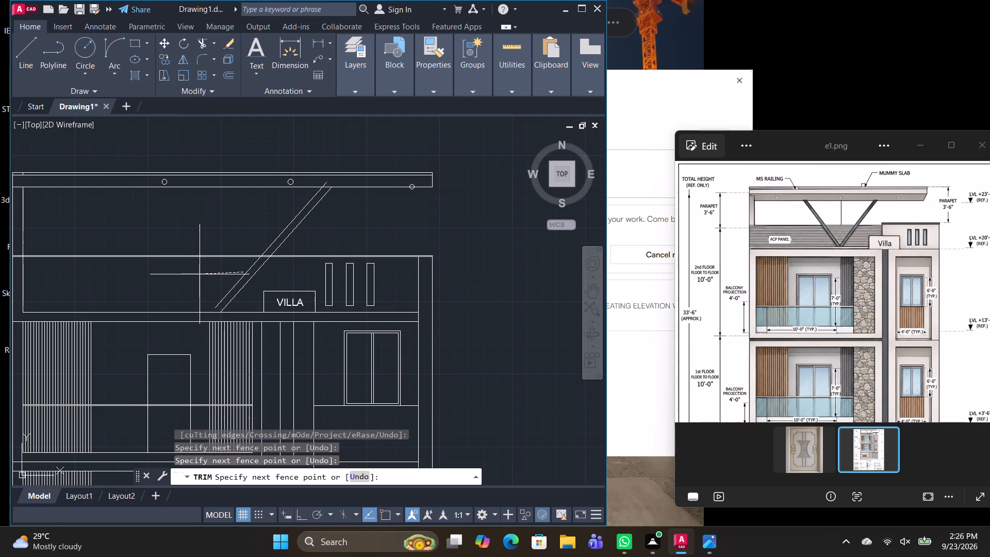
{"action": "left_click", "coordinate": [236, 288], "text": "shift"}
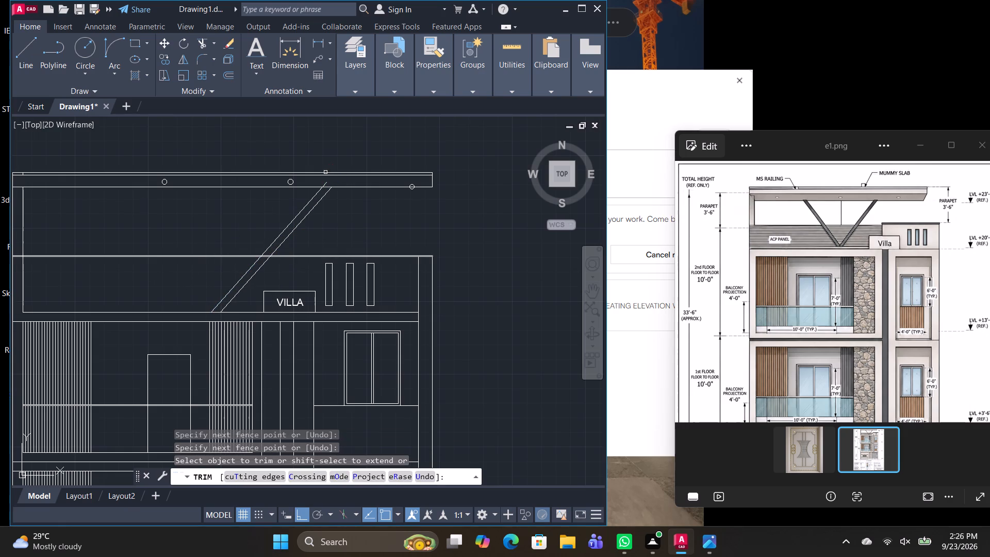
{"action": "left_click", "coordinate": [324, 184]}
{"action": "key", "text": "space"}
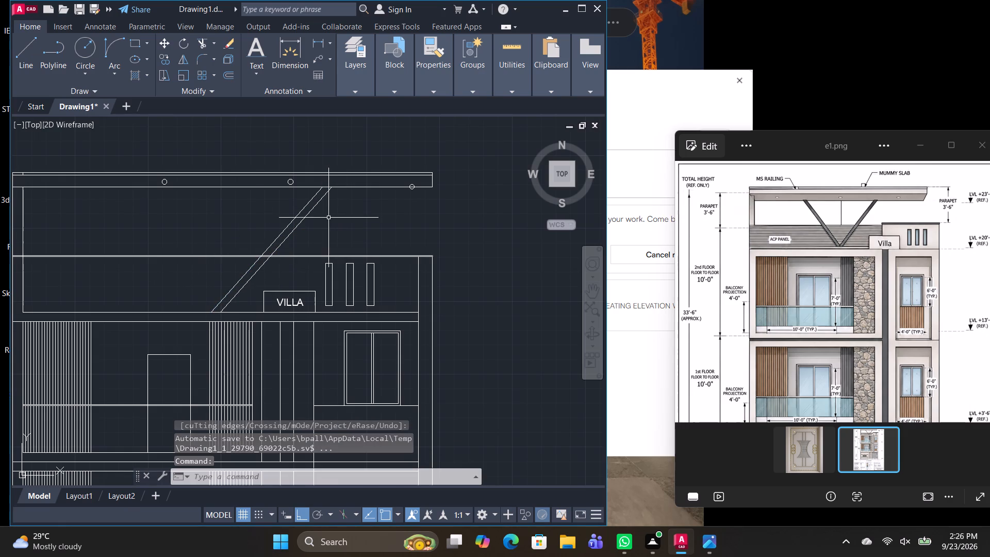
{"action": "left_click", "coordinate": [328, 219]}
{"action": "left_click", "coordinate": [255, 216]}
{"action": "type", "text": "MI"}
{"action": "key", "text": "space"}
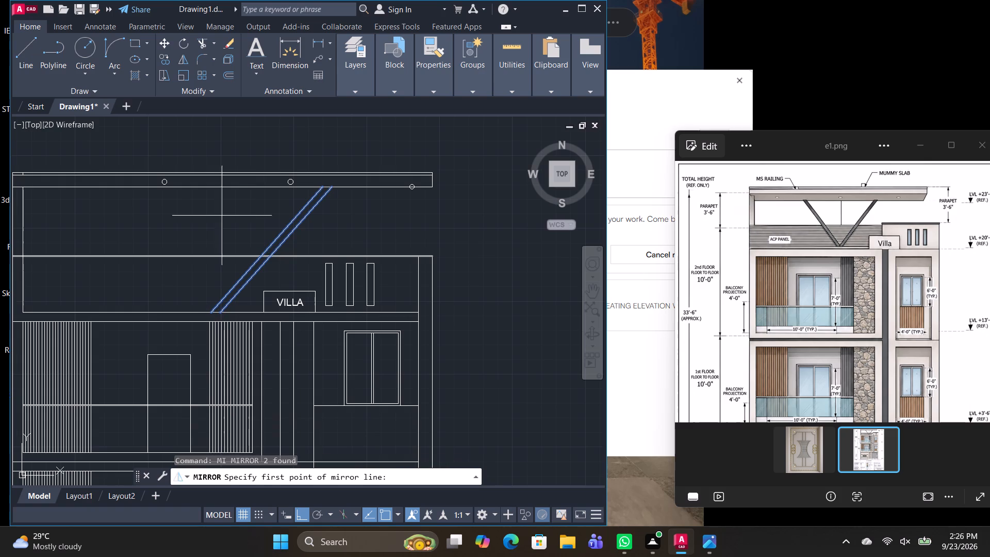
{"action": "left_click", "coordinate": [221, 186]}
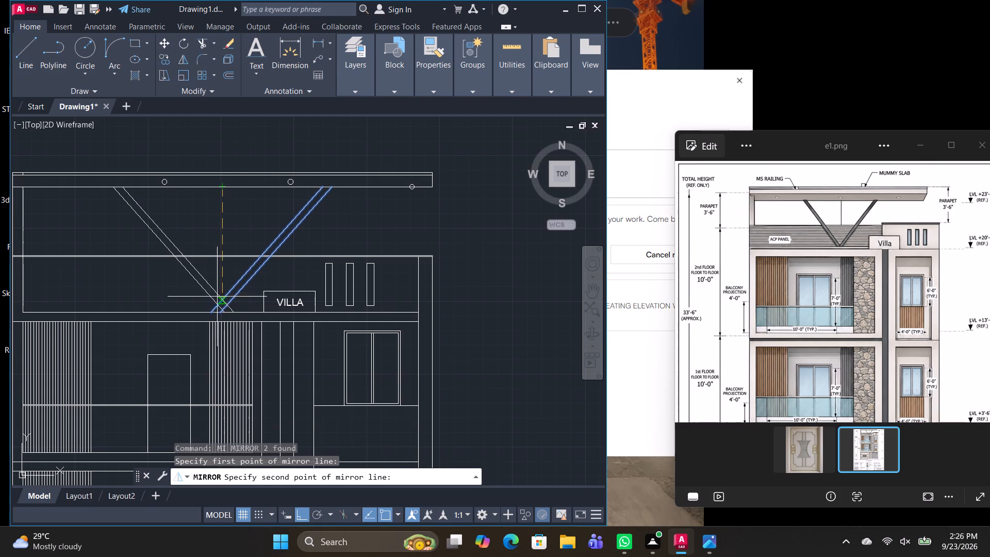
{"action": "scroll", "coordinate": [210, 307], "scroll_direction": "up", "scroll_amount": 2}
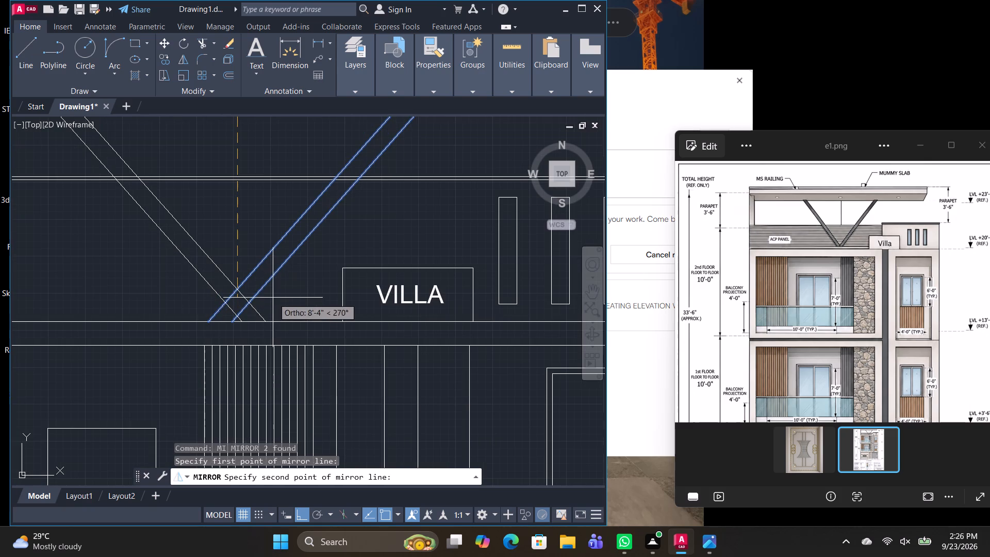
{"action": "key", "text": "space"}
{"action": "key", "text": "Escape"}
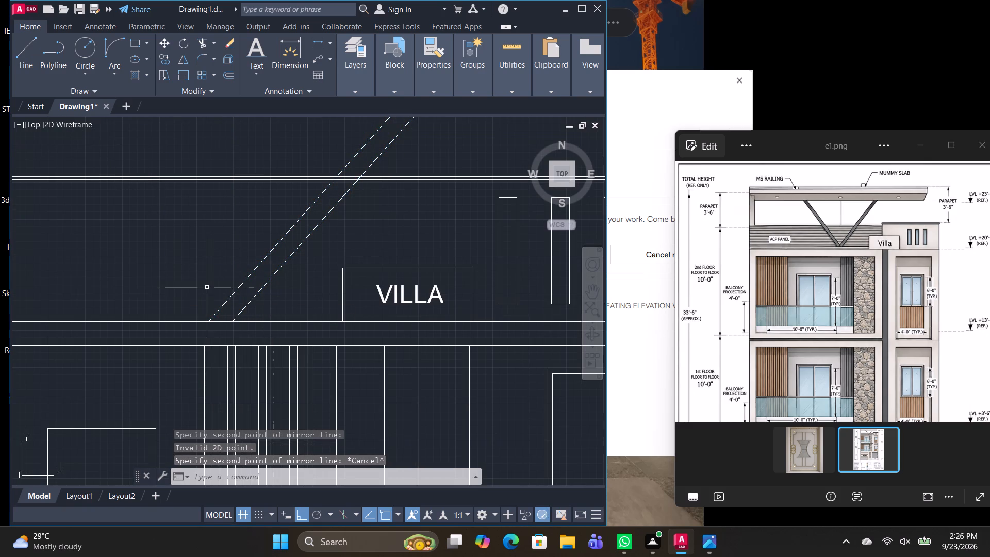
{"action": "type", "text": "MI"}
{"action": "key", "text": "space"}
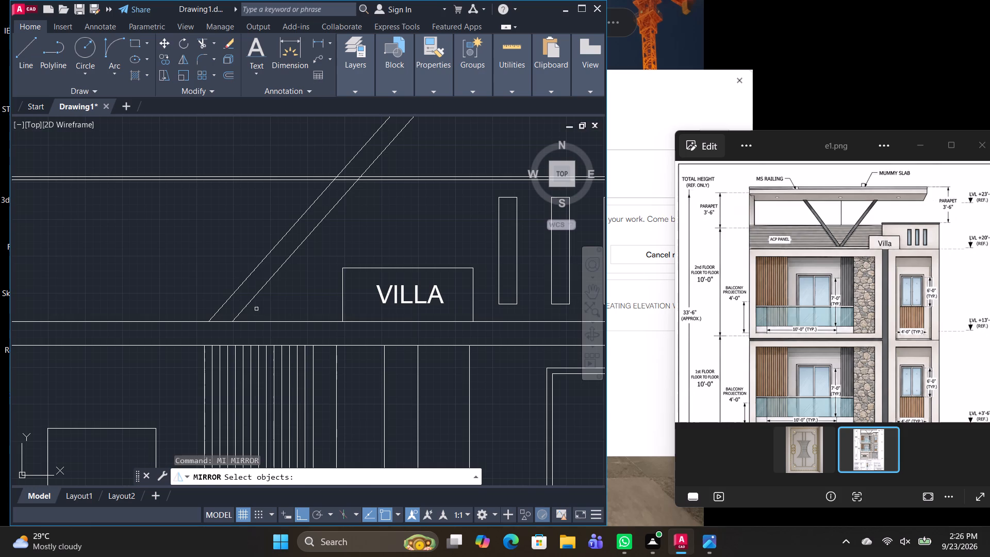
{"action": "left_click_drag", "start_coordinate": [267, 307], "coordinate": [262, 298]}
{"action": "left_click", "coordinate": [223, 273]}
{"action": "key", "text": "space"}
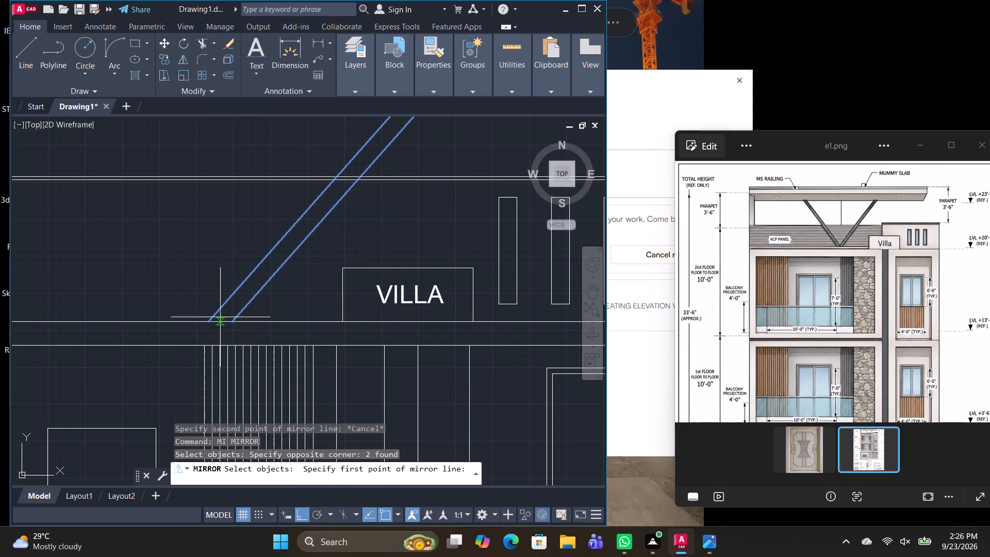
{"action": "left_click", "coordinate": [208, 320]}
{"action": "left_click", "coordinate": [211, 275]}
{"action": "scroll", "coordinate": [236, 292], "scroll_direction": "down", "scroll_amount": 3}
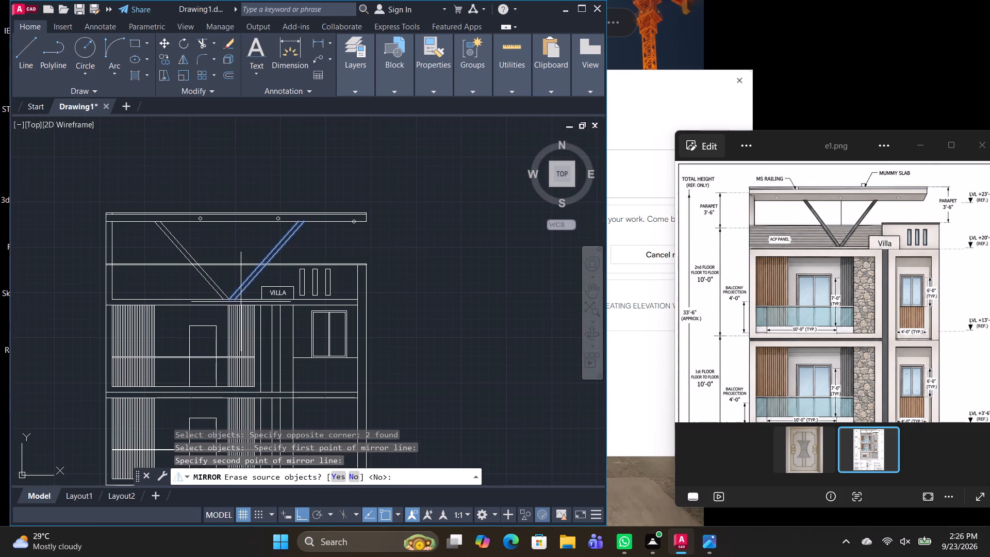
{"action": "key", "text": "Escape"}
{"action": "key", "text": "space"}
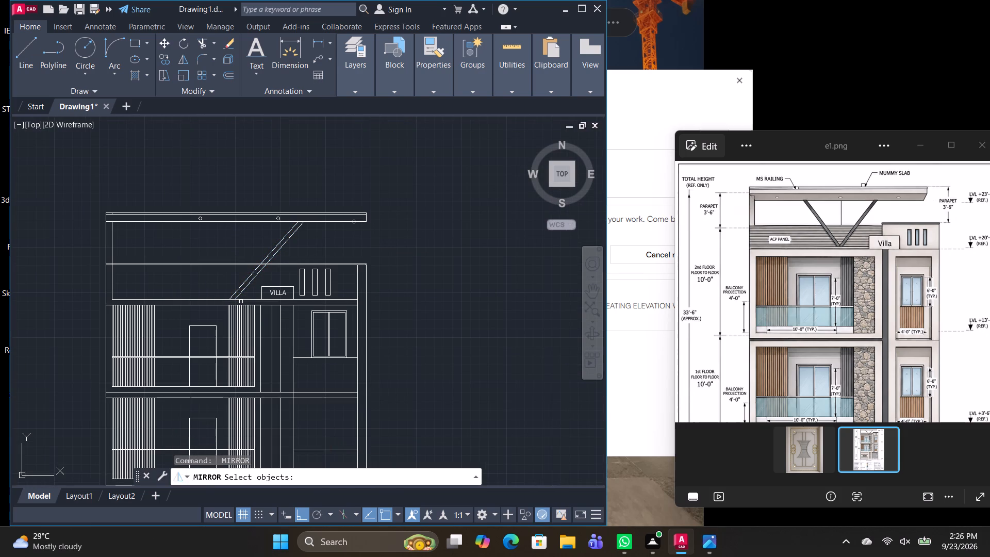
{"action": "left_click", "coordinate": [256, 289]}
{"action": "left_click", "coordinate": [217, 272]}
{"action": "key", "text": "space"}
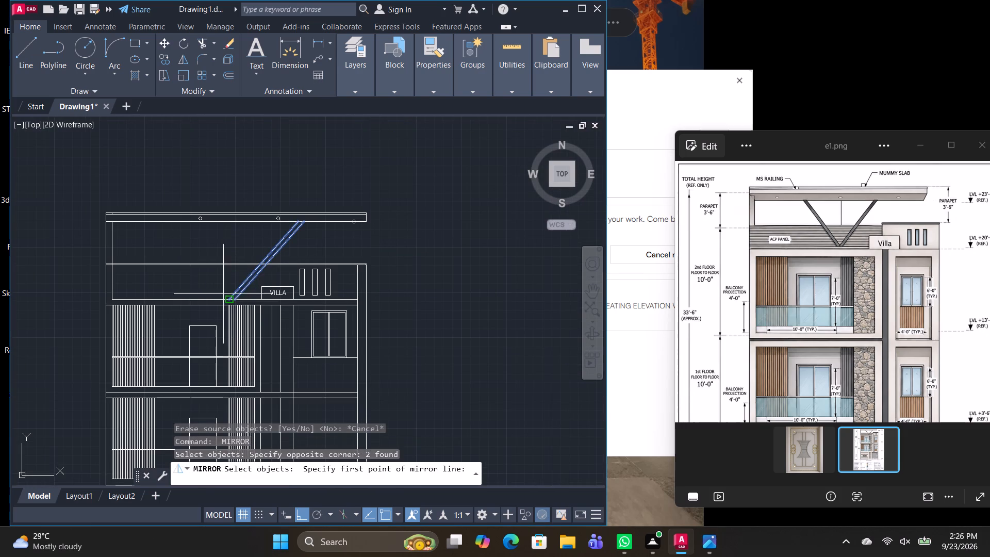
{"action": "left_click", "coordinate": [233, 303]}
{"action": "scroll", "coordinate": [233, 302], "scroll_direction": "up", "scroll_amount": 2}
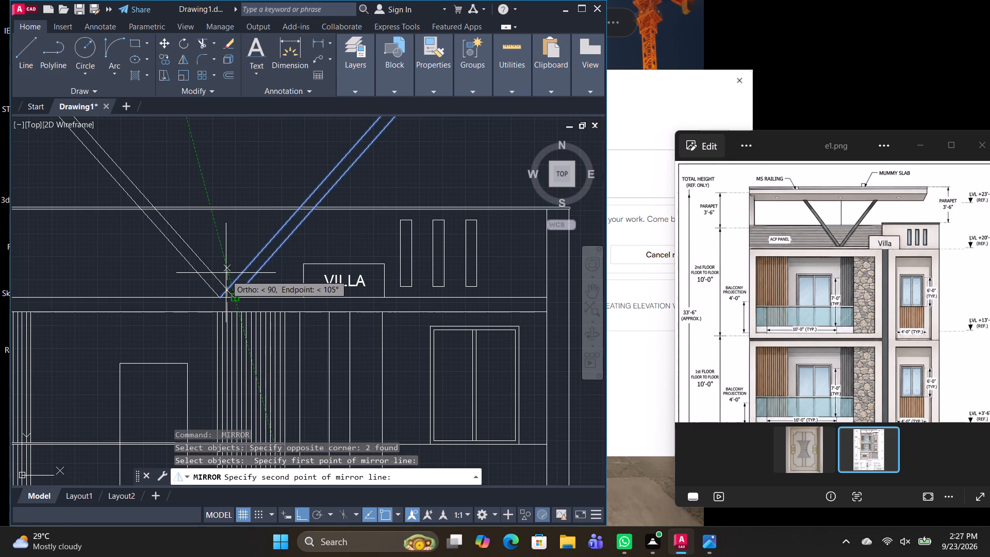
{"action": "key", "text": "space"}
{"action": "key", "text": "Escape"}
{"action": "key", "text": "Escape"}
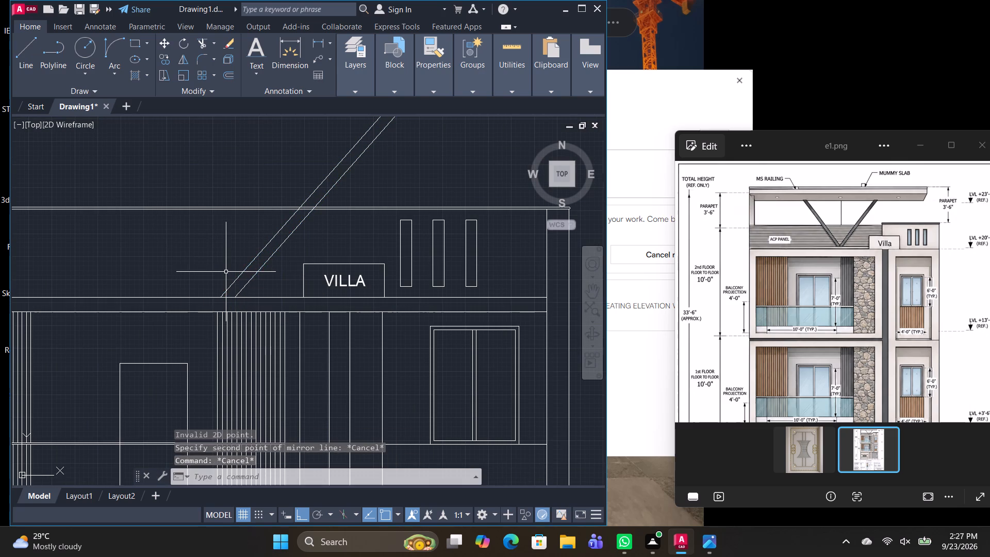
Mirror both strut lines about a vertical axis through the outer line's lower end, keeping the originals, to form the V.
{"action": "left_click", "coordinate": [261, 279]}
{"action": "left_click", "coordinate": [217, 261]}
{"action": "type", "text": "MI"}
{"action": "key", "text": "space"}
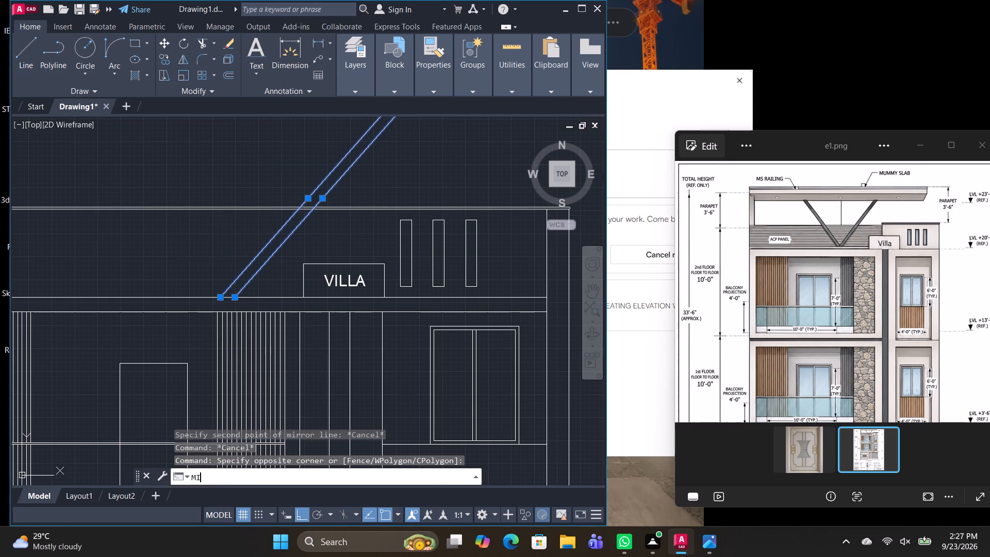
{"action": "left_click", "coordinate": [221, 296]}
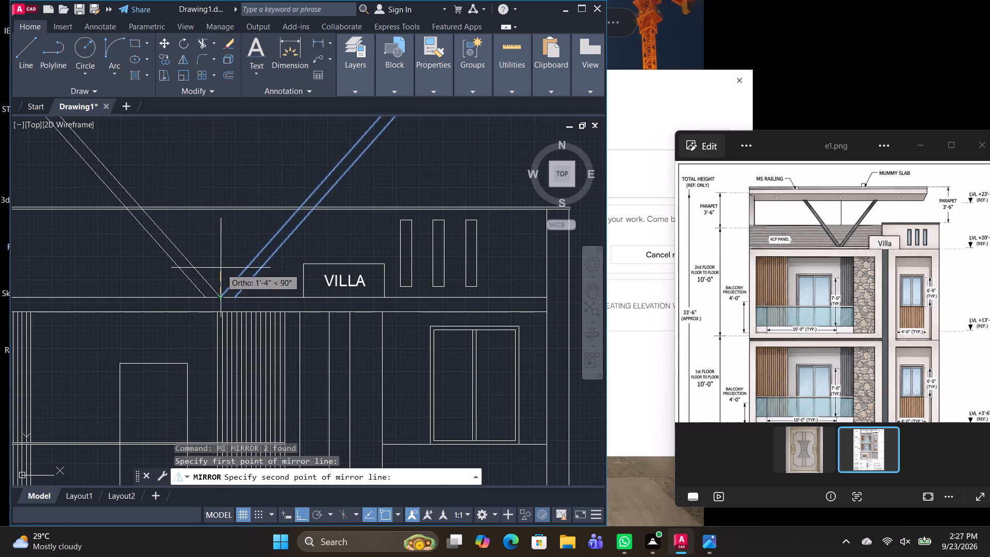
{"action": "left_click", "coordinate": [221, 268]}
{"action": "key", "text": "space"}
{"action": "scroll", "coordinate": [265, 294], "scroll_direction": "down", "scroll_amount": 1}
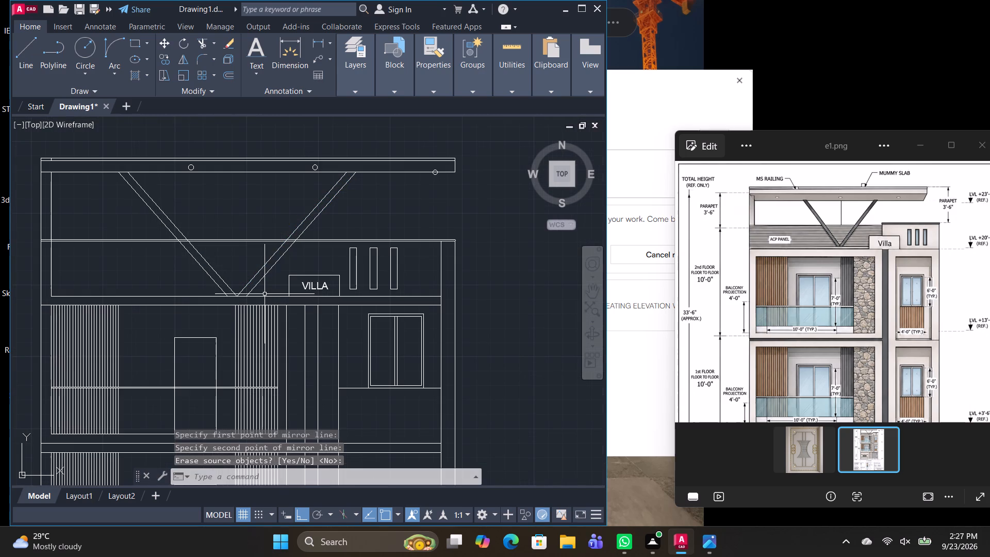
Trim away the parapet's double top lines where they pass through the two struts of the V.
{"action": "scroll", "coordinate": [291, 260], "scroll_direction": "up", "scroll_amount": 2}
{"action": "type", "text": "TR"}
{"action": "key", "text": "space"}
{"action": "left_click_drag", "start_coordinate": [271, 226], "coordinate": [286, 202]}
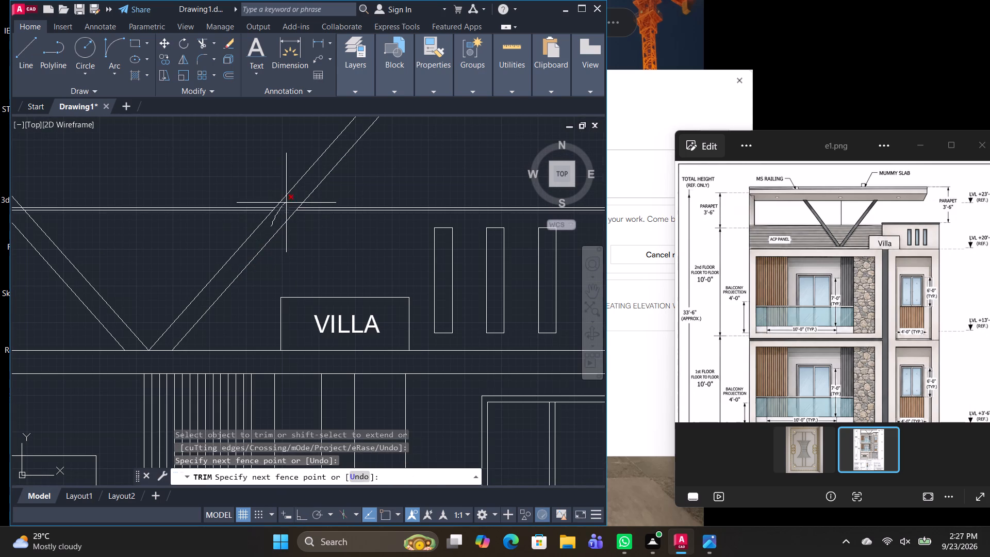
{"action": "left_click_drag", "start_coordinate": [286, 202], "coordinate": [288, 201]}
{"action": "middle_click_drag", "start_coordinate": [21, 222], "coordinate": [121, 231]}
{"action": "scroll", "coordinate": [121, 231], "scroll_direction": "up", "scroll_amount": 3}
{"action": "left_click_drag", "start_coordinate": [121, 231], "coordinate": [120, 227]}
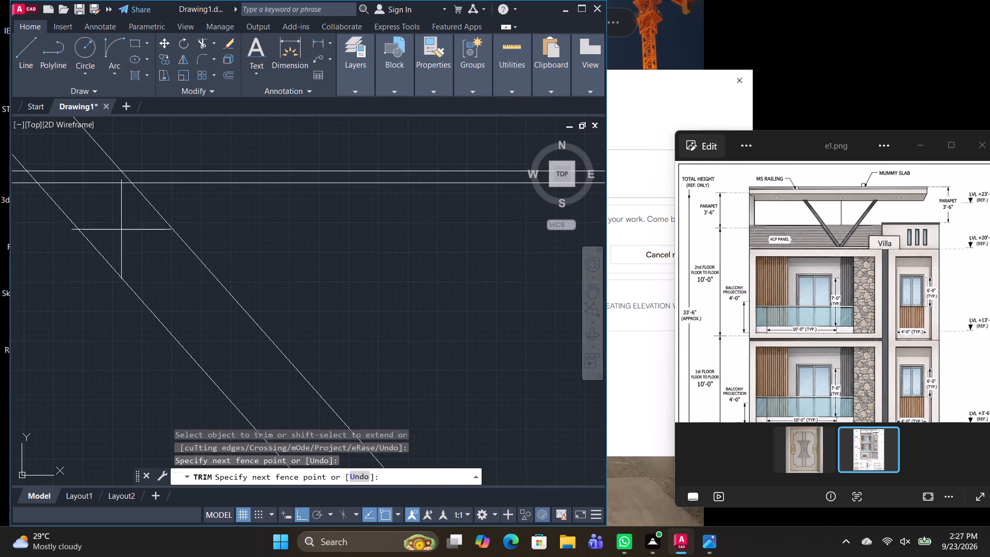
{"action": "left_click_drag", "start_coordinate": [120, 227], "coordinate": [55, 150]}
{"action": "scroll", "coordinate": [374, 304], "scroll_direction": "down", "scroll_amount": 6}
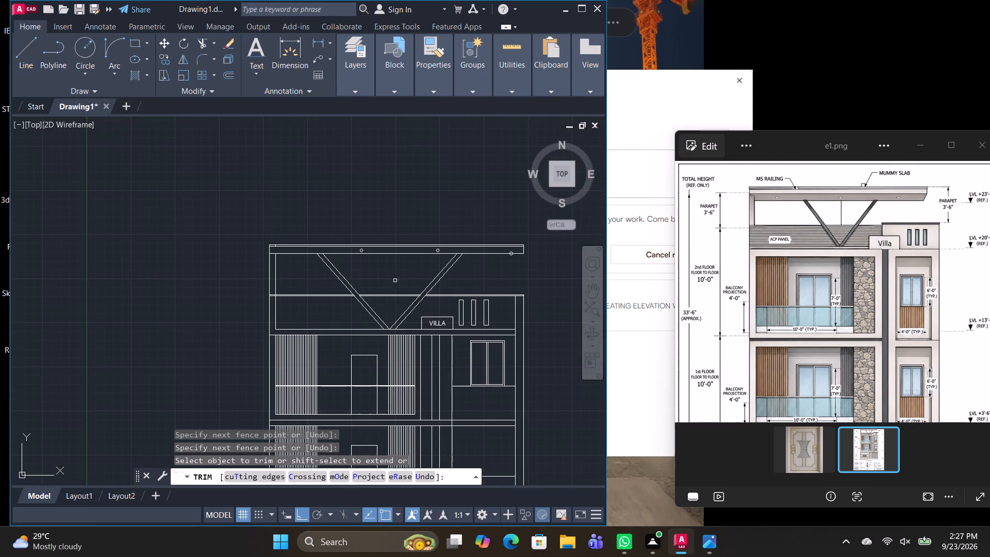
{"action": "middle_click_drag", "start_coordinate": [395, 281], "coordinate": [304, 247]}
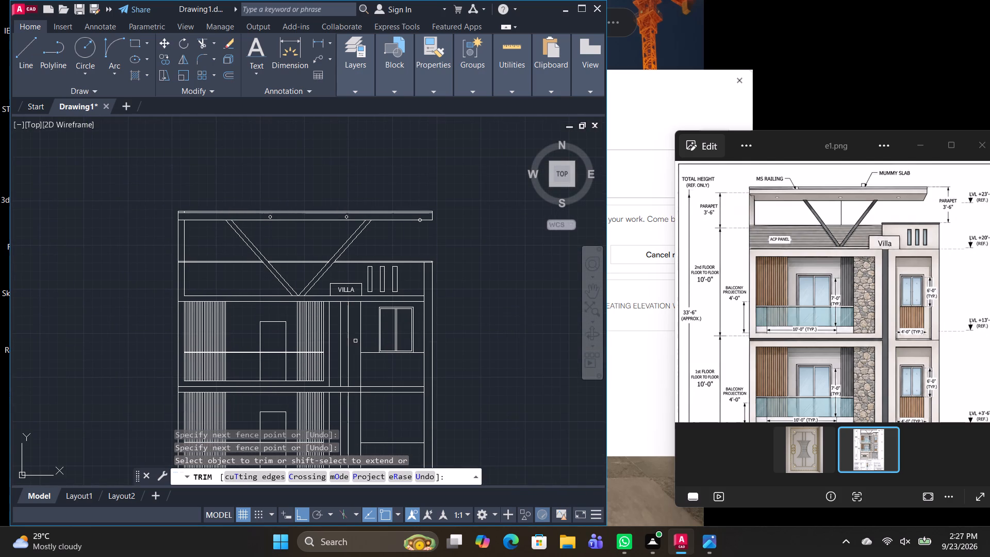
{"action": "type", "text": "L"}
{"action": "key", "text": "space"}
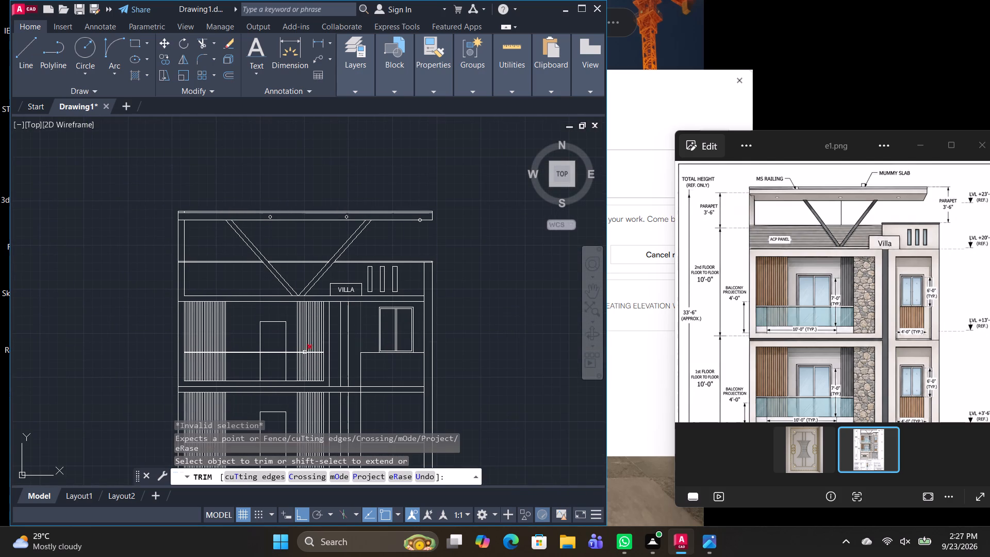
{"action": "key", "text": "Escape"}
Draw a vertical line from the parapet's top line up to the roof slab's underside and back down to the V's apex.
{"action": "type", "text": "L"}
{"action": "key", "text": "space"}
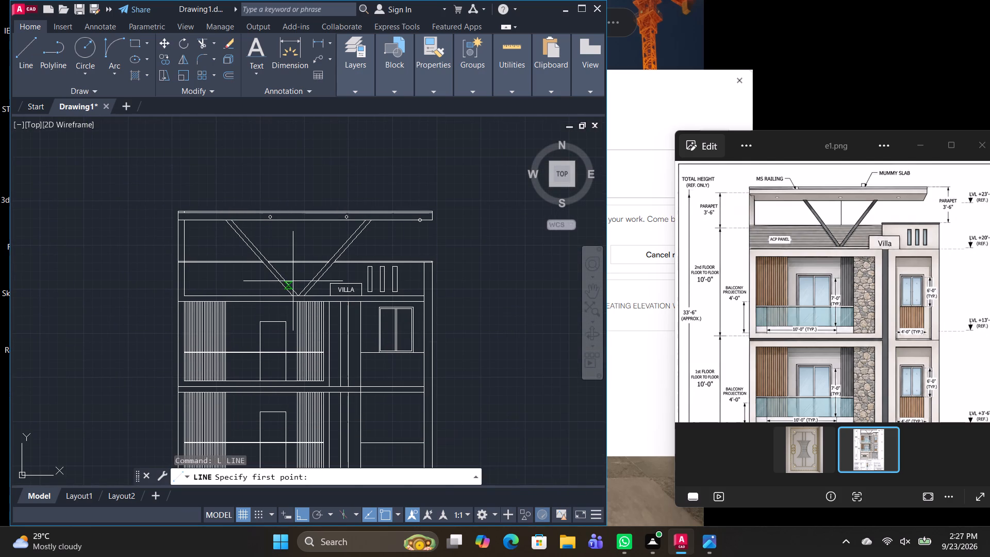
{"action": "left_click", "coordinate": [299, 263]}
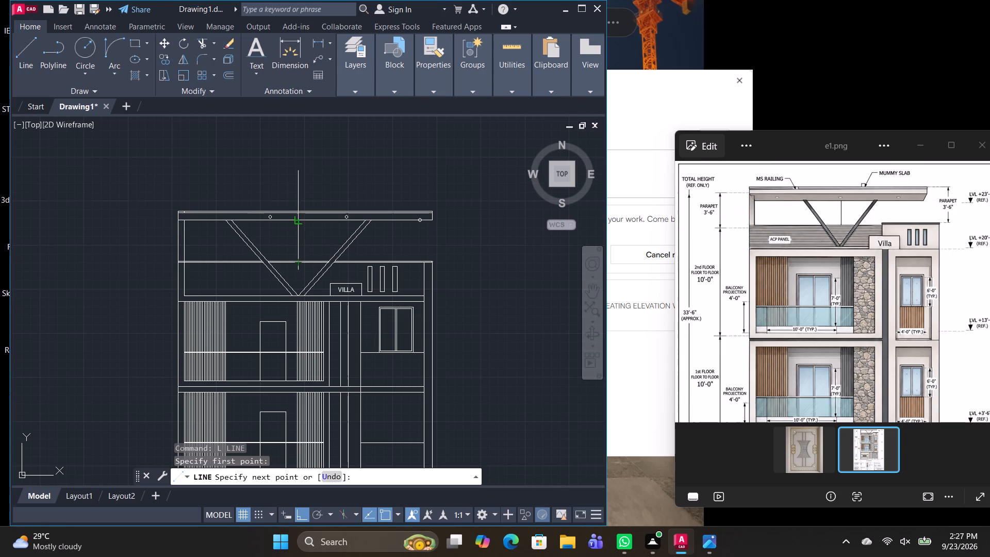
{"action": "left_click", "coordinate": [299, 219]}
{"action": "scroll", "coordinate": [295, 303], "scroll_direction": "up", "scroll_amount": 3}
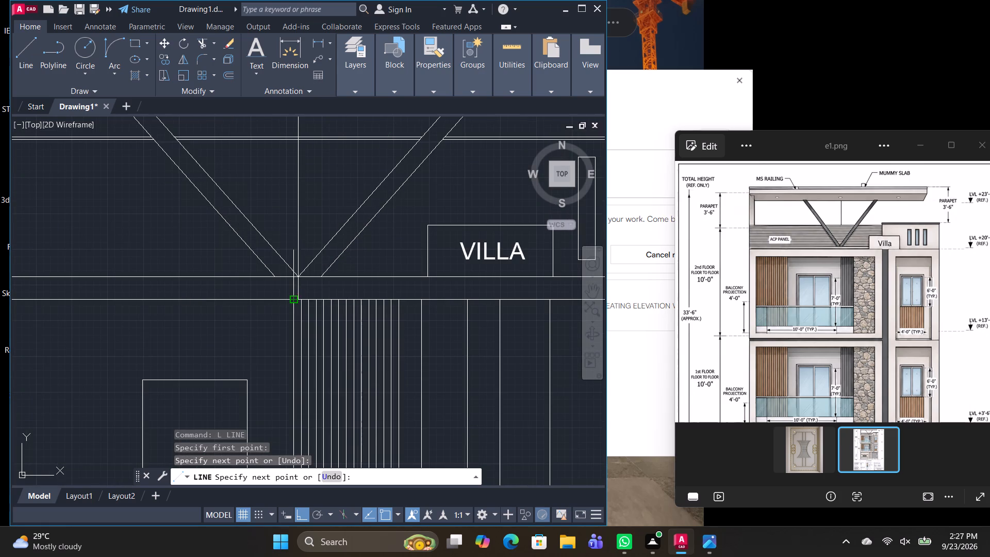
{"action": "left_click", "coordinate": [298, 281]}
{"action": "key", "text": "Escape"}
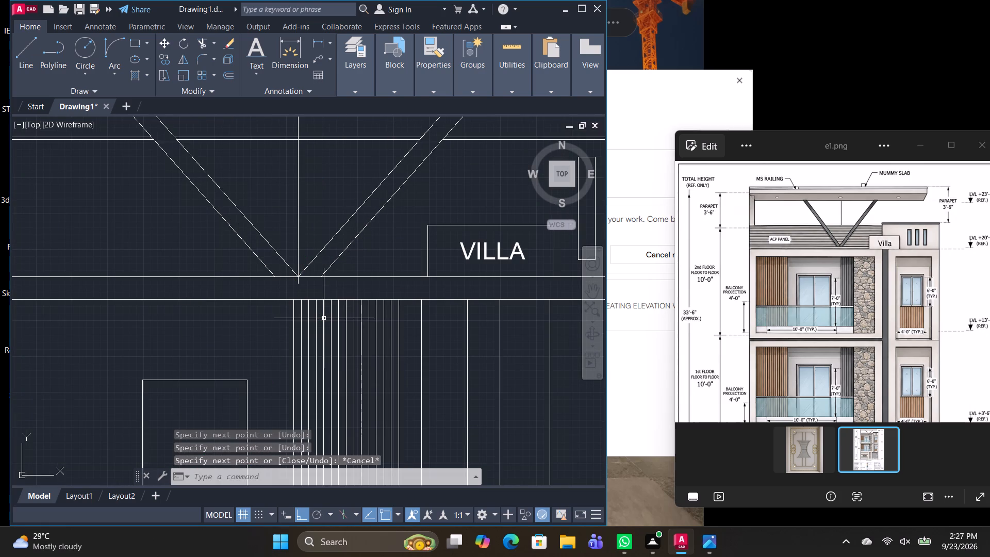
Trim off the centre post's lower part so it stops at the parapet's top lines.
{"action": "scroll", "coordinate": [324, 318], "scroll_direction": "down", "scroll_amount": 1}
{"action": "type", "text": "TR"}
{"action": "key", "text": "space"}
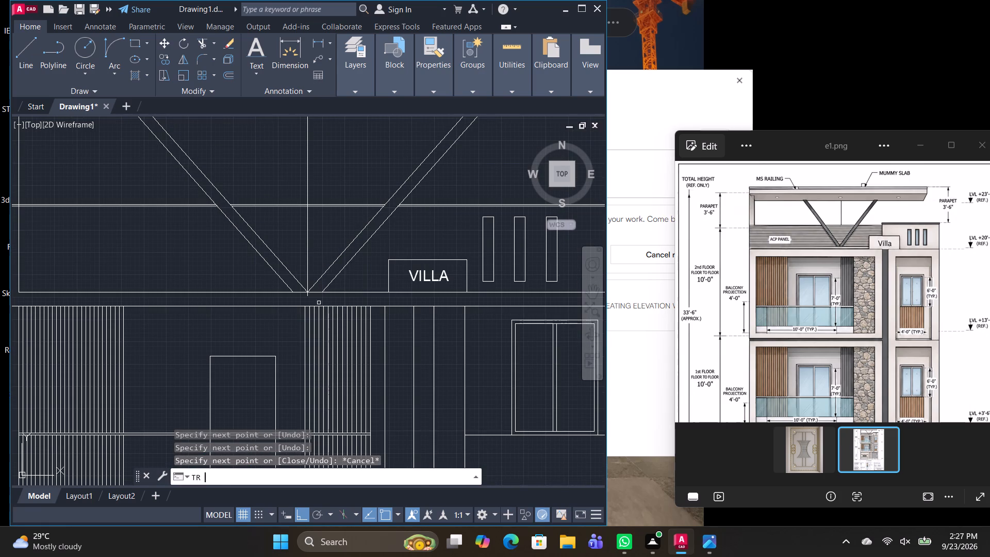
{"action": "left_click_drag", "start_coordinate": [308, 253], "coordinate": [328, 252]}
{"action": "scroll", "coordinate": [304, 195], "scroll_direction": "up", "scroll_amount": 3}
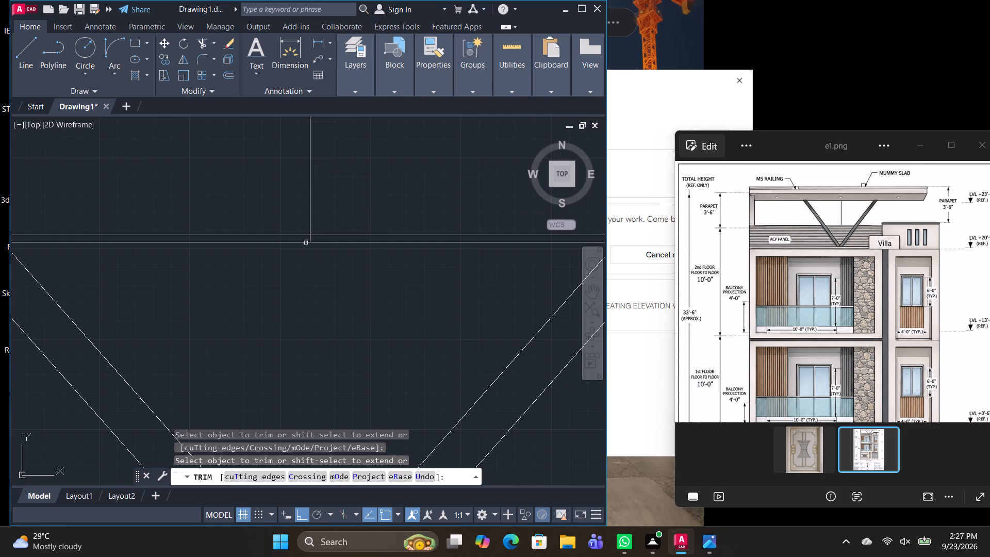
{"action": "left_click", "coordinate": [310, 238]}
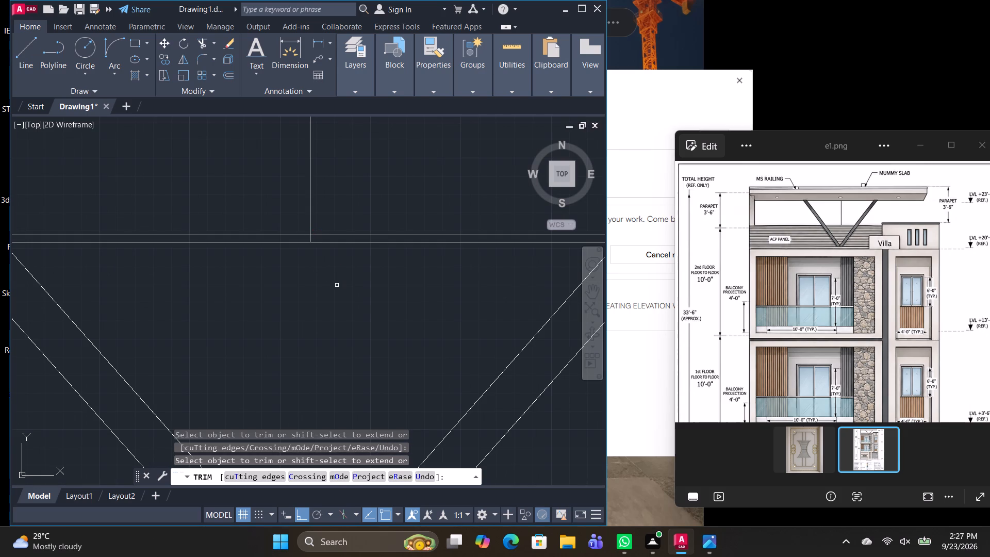
{"action": "left_click", "coordinate": [310, 239]}
{"action": "scroll", "coordinate": [334, 313], "scroll_direction": "down", "scroll_amount": 5}
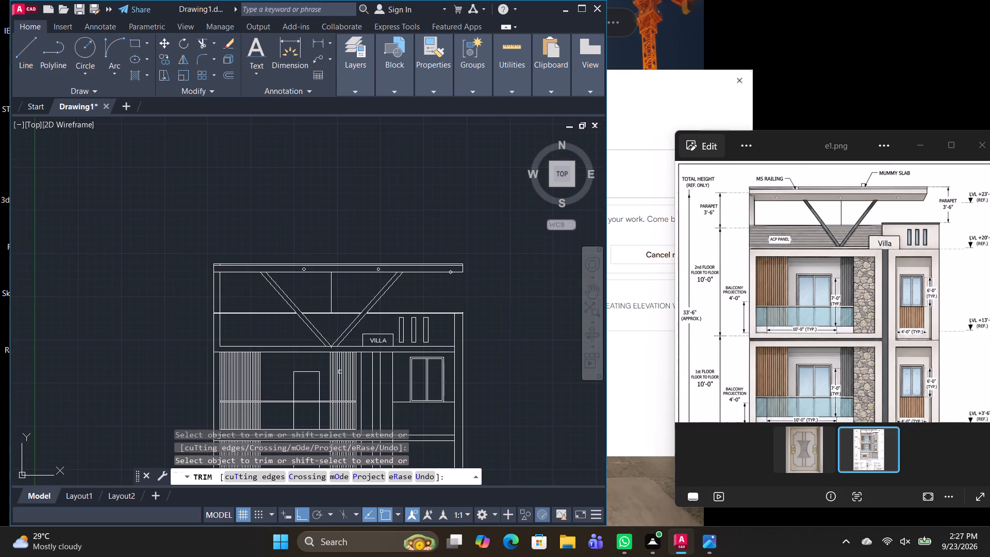
{"action": "middle_click_drag", "start_coordinate": [424, 440], "coordinate": [337, 245]}
{"action": "key", "text": "space"}
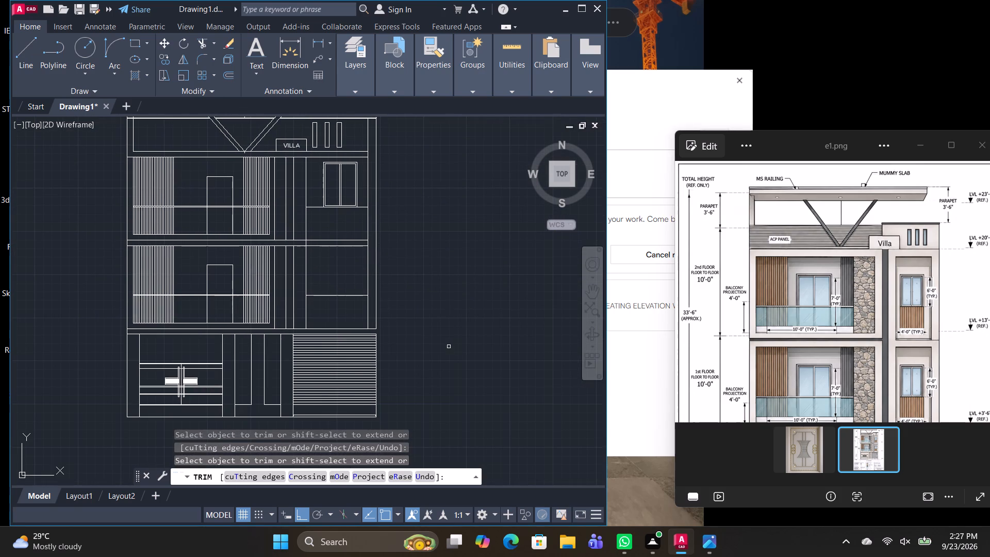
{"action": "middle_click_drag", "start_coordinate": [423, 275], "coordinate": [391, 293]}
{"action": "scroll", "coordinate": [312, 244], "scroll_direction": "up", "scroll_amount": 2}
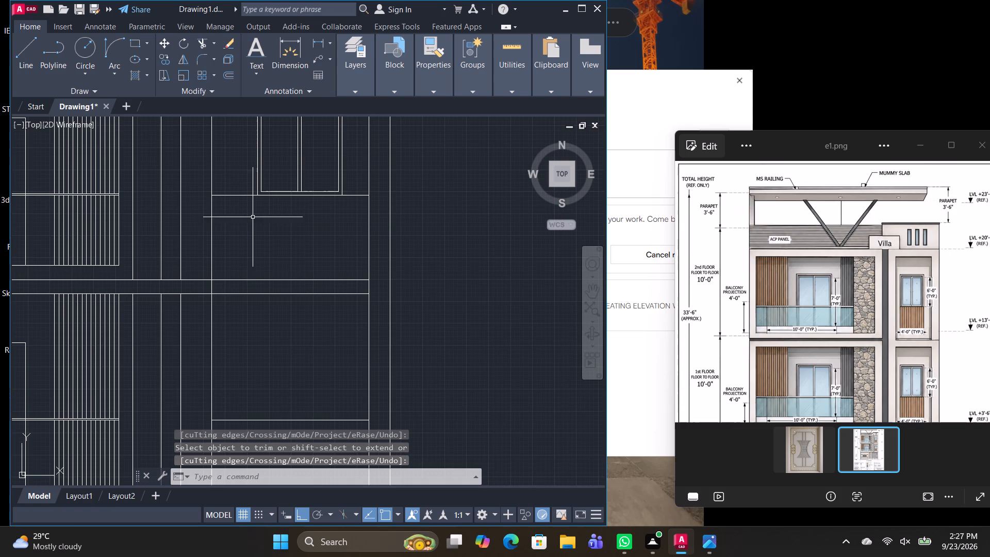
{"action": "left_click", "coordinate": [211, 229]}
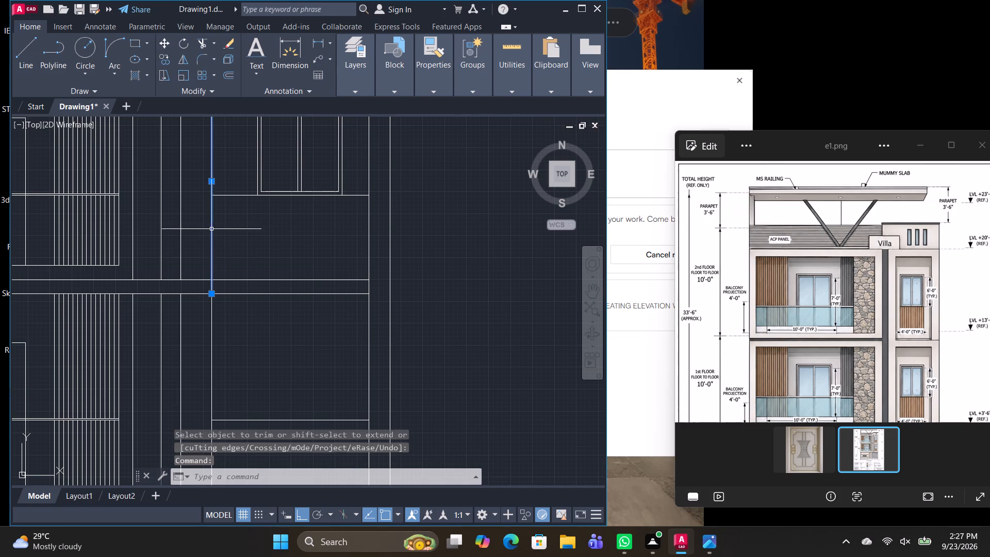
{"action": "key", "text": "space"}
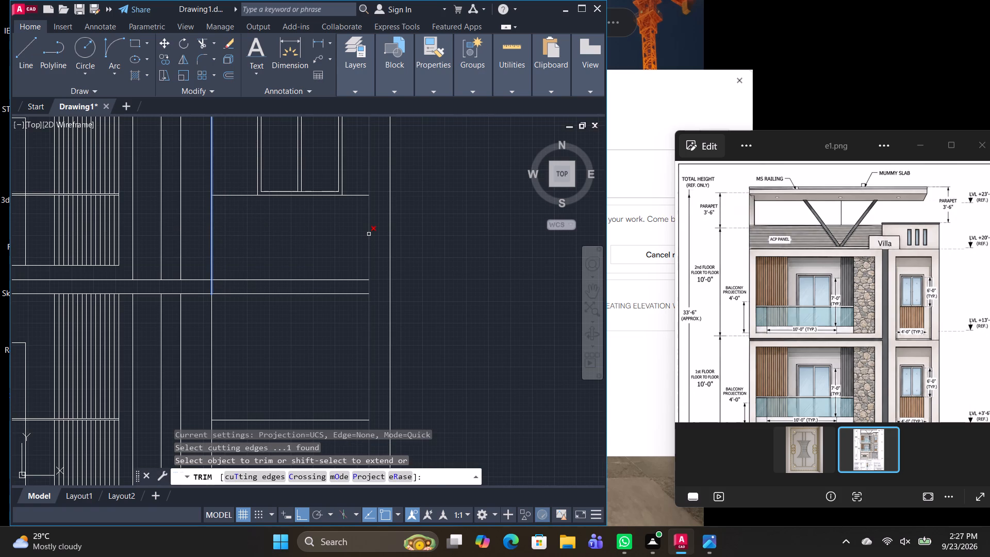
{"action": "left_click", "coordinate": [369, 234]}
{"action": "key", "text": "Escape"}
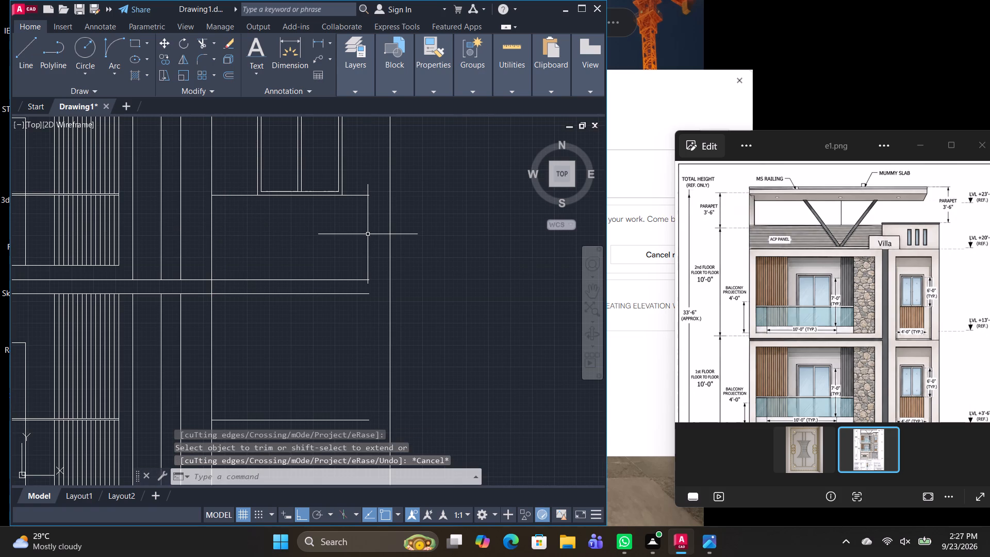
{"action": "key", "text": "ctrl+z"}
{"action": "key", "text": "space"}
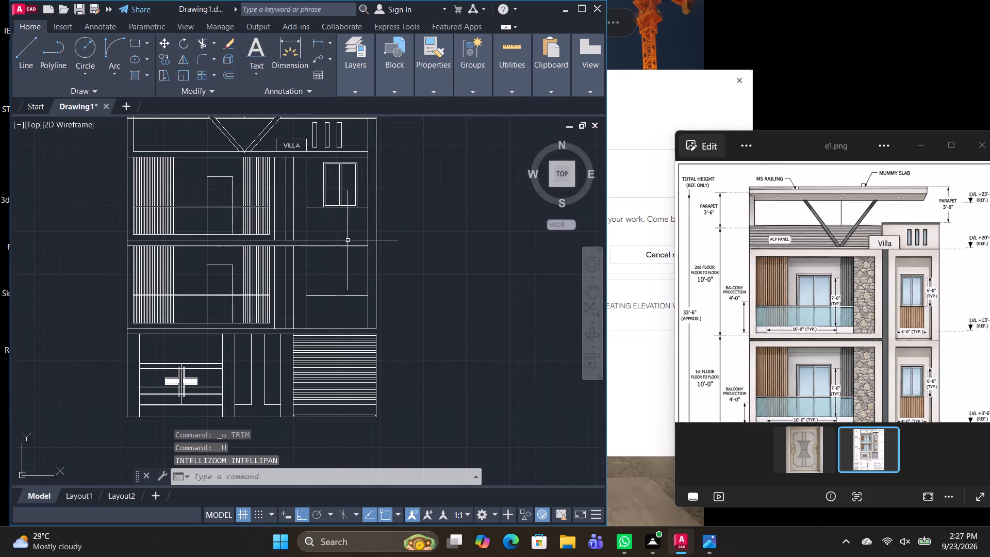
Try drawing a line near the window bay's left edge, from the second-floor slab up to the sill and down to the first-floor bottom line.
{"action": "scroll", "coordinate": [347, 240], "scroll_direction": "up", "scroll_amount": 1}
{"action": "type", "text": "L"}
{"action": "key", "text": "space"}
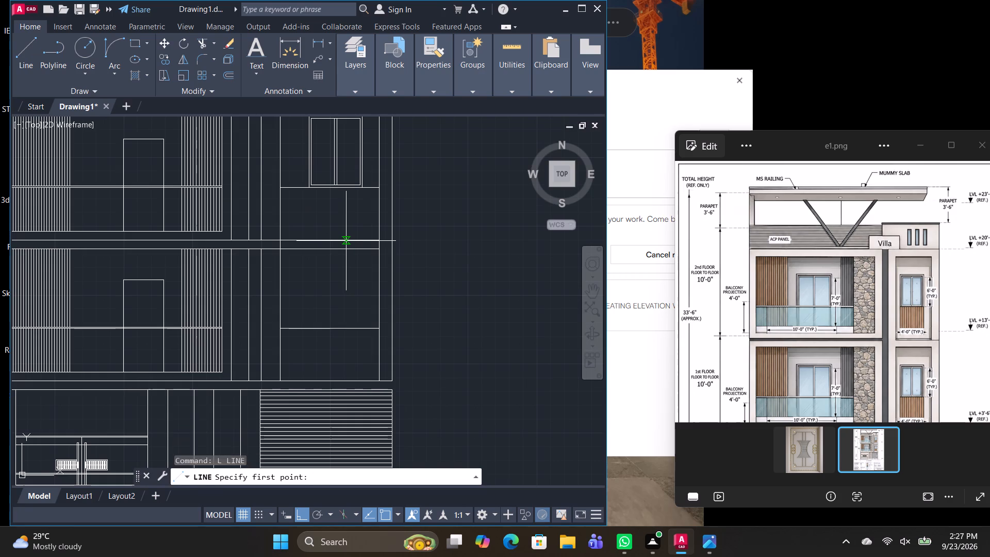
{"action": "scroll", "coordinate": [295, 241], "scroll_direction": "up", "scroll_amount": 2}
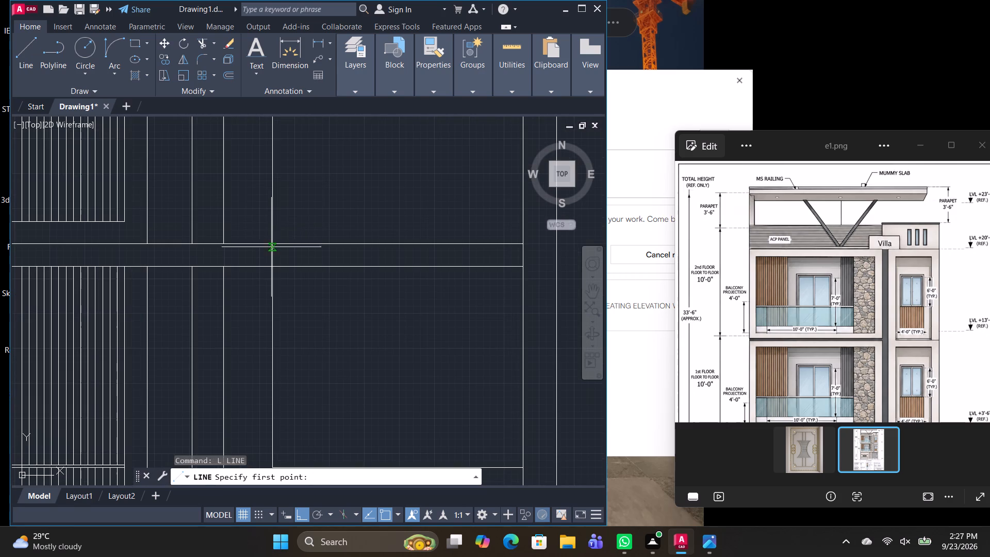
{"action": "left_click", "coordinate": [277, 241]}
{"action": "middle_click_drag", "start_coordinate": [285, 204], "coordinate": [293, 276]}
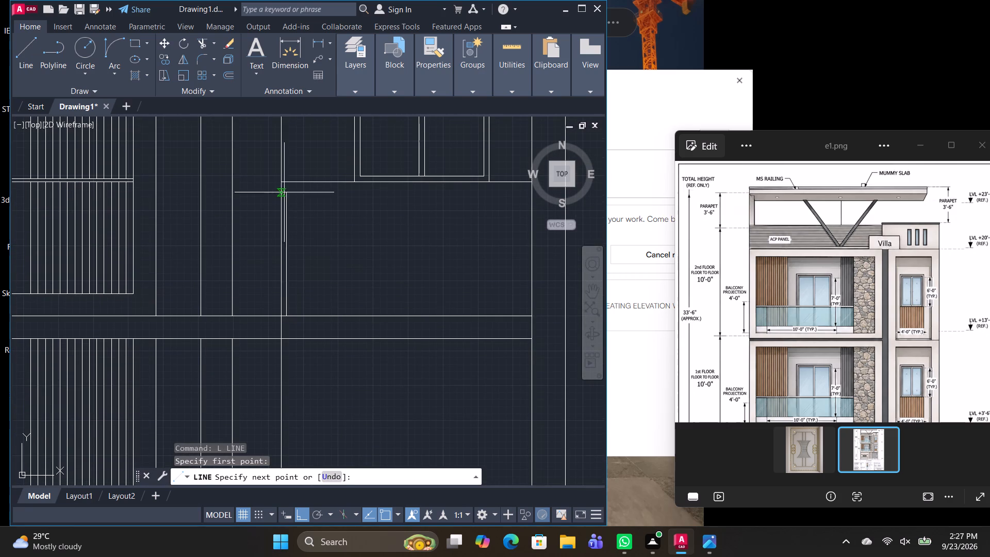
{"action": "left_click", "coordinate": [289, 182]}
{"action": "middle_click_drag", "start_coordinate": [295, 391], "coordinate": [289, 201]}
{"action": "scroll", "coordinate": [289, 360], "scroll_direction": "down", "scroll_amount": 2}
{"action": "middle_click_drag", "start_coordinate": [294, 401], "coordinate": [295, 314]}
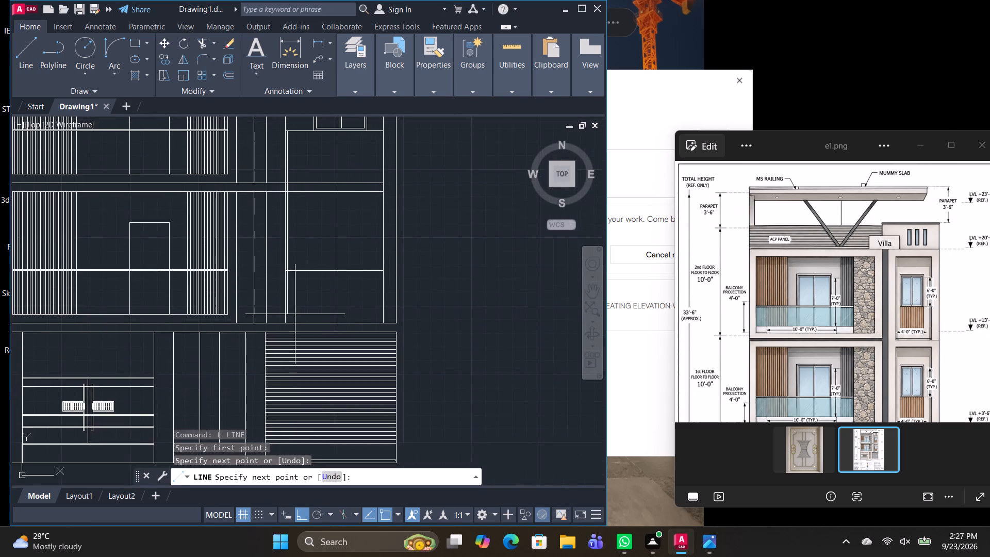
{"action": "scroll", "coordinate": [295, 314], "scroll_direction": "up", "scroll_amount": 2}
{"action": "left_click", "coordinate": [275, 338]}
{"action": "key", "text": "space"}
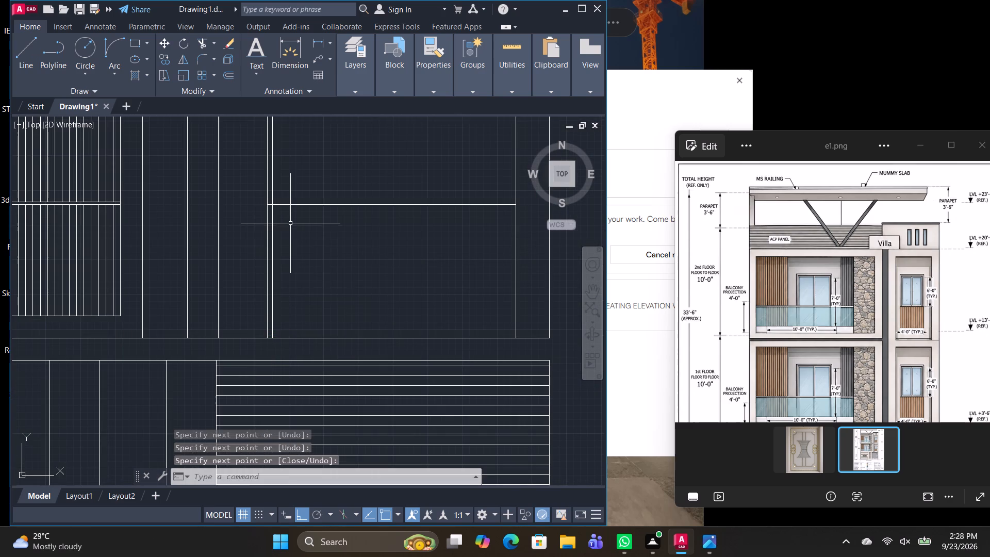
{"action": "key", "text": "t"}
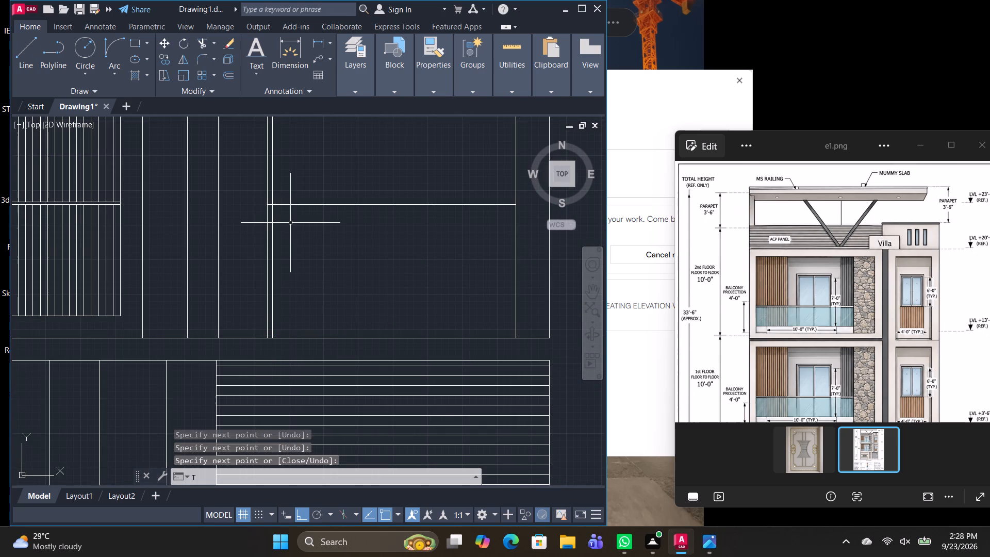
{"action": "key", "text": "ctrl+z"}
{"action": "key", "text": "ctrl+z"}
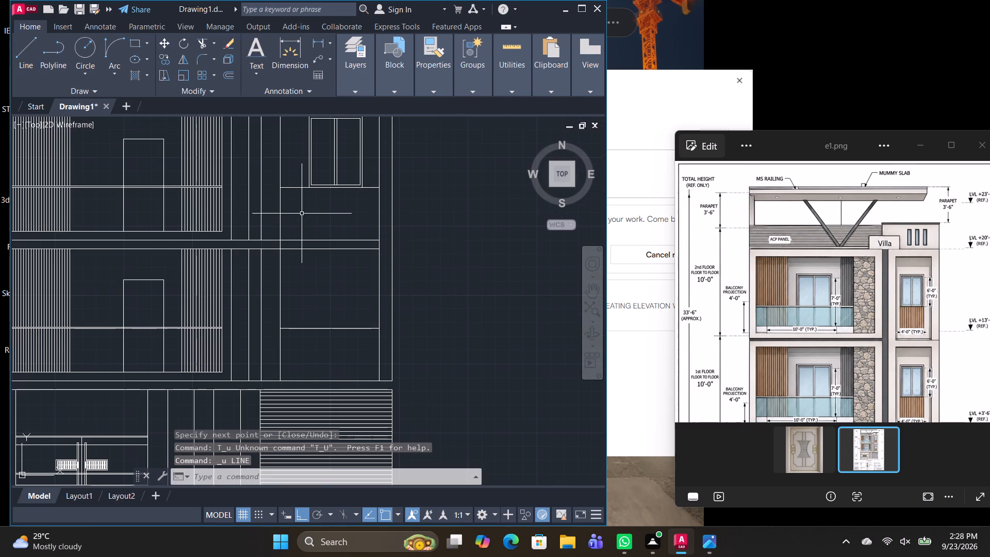
Draw a vertical line just inside the second-floor window bay's left edge, from the slab's top line up to the sill line.
{"action": "scroll", "coordinate": [293, 245], "scroll_direction": "up", "scroll_amount": 1}
{"action": "type", "text": "L"}
{"action": "key", "text": "space"}
{"action": "scroll", "coordinate": [277, 237], "scroll_direction": "up", "scroll_amount": 2}
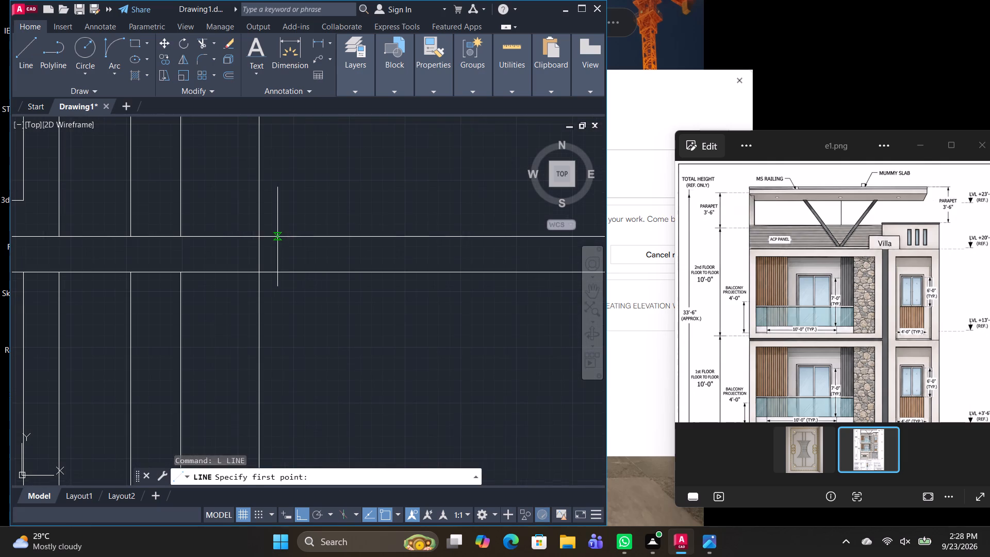
{"action": "left_click", "coordinate": [267, 237]}
{"action": "middle_click_drag", "start_coordinate": [271, 181], "coordinate": [271, 195]}
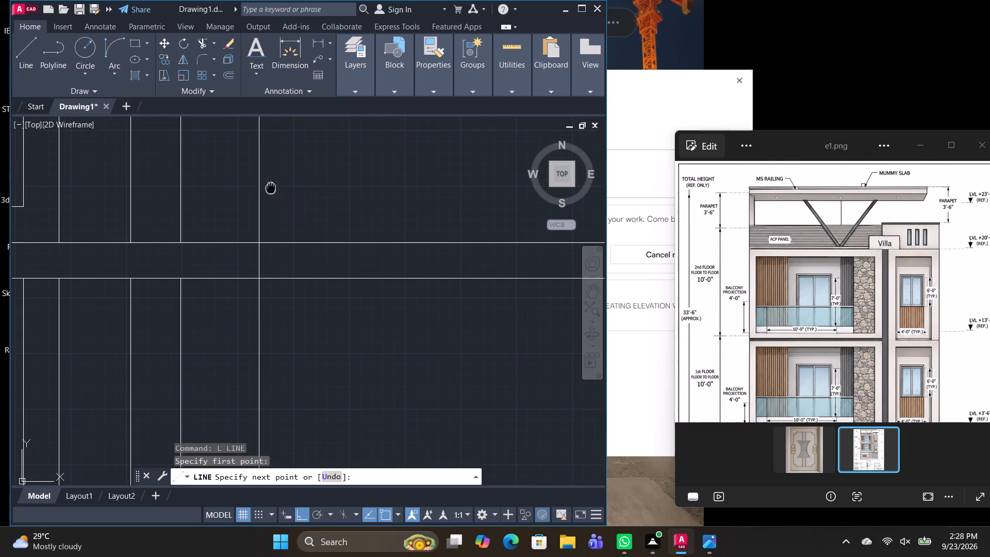
{"action": "middle_click_drag", "start_coordinate": [271, 195], "coordinate": [283, 302]}
{"action": "left_click", "coordinate": [282, 144]}
{"action": "key", "text": "space"}
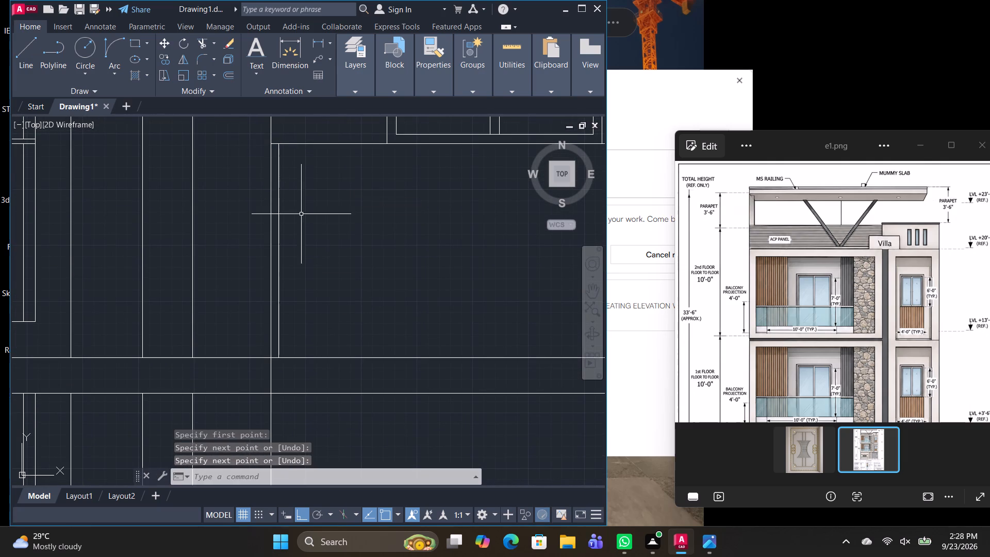
Copy the vertical line as an array of 16 items, fitted across to the window bay's right edge.
{"action": "left_click", "coordinate": [278, 237]}
{"action": "type", "text": "CO"}
{"action": "key", "text": "space"}
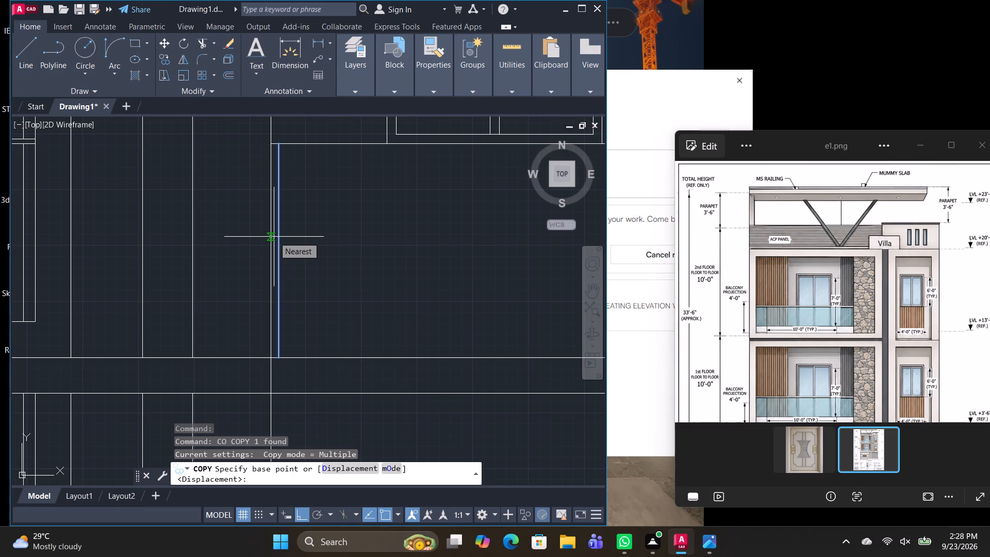
{"action": "left_click_drag", "start_coordinate": [280, 359], "coordinate": [285, 359]}
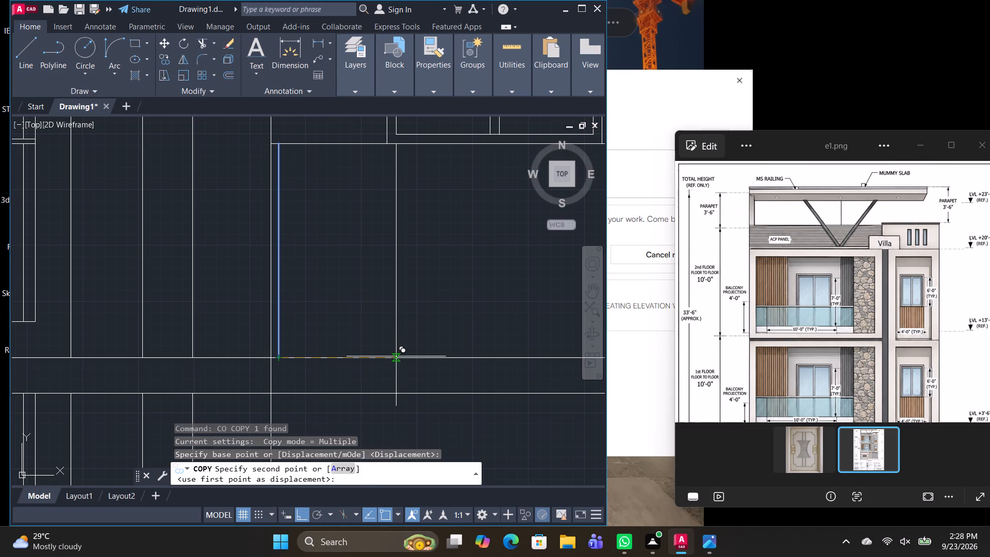
{"action": "type", "text": "A"}
{"action": "key", "text": "space"}
{"action": "type", "text": "16"}
{"action": "key", "text": "Return"}
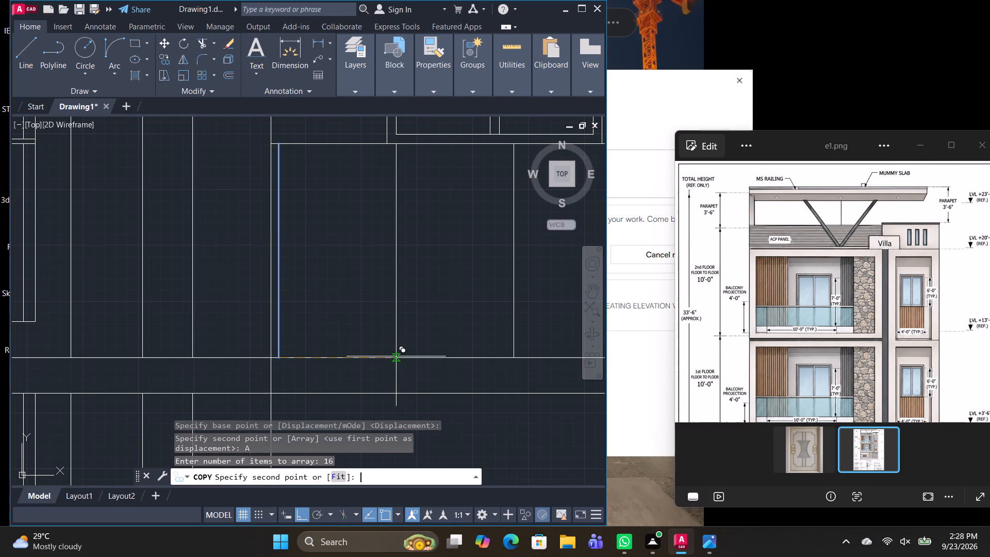
{"action": "type", "text": "F"}
{"action": "key", "text": "space"}
{"action": "middle_click_drag", "start_coordinate": [521, 362], "coordinate": [495, 362]}
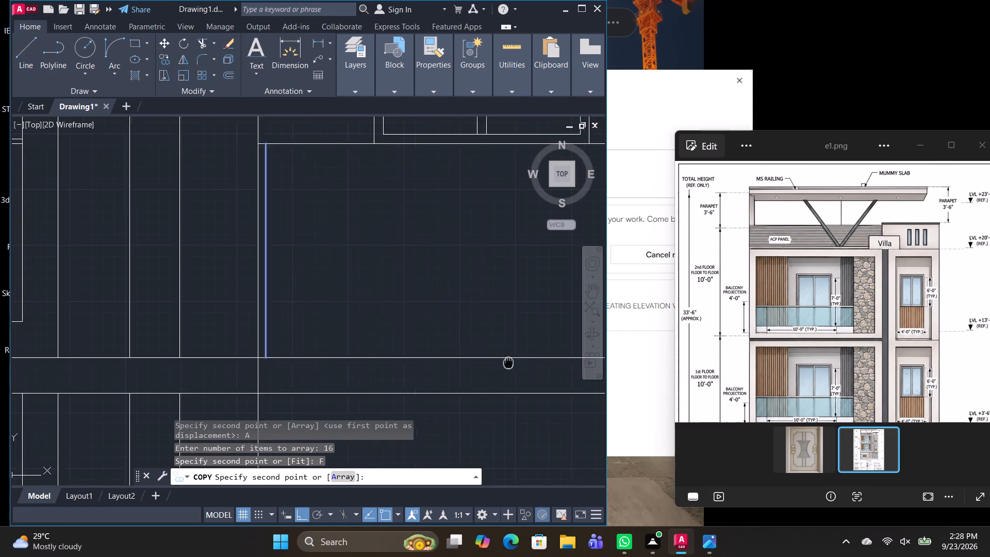
{"action": "middle_click_drag", "start_coordinate": [495, 362], "coordinate": [278, 360]}
{"action": "scroll", "coordinate": [450, 362], "scroll_direction": "down", "scroll_amount": 1}
{"action": "left_click", "coordinate": [371, 357]}
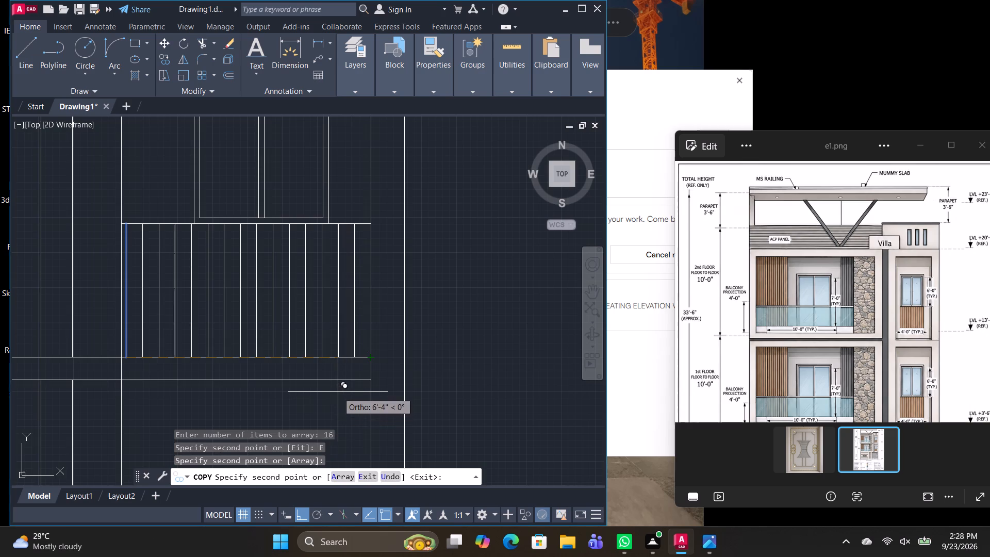
{"action": "key", "text": "space"}
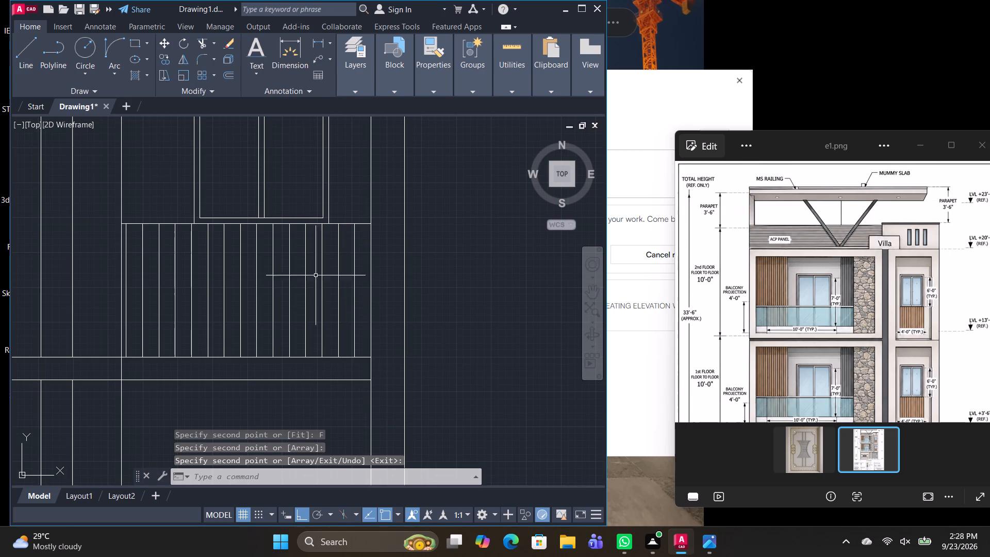
Trim the second-floor window's inner frame lines between the two panes, at the bottom and the top.
{"action": "middle_click_drag", "start_coordinate": [313, 243], "coordinate": [341, 338]}
{"action": "type", "text": "TR"}
{"action": "key", "text": "space"}
{"action": "scroll", "coordinate": [294, 311], "scroll_direction": "up", "scroll_amount": 2}
{"action": "left_click", "coordinate": [279, 317]}
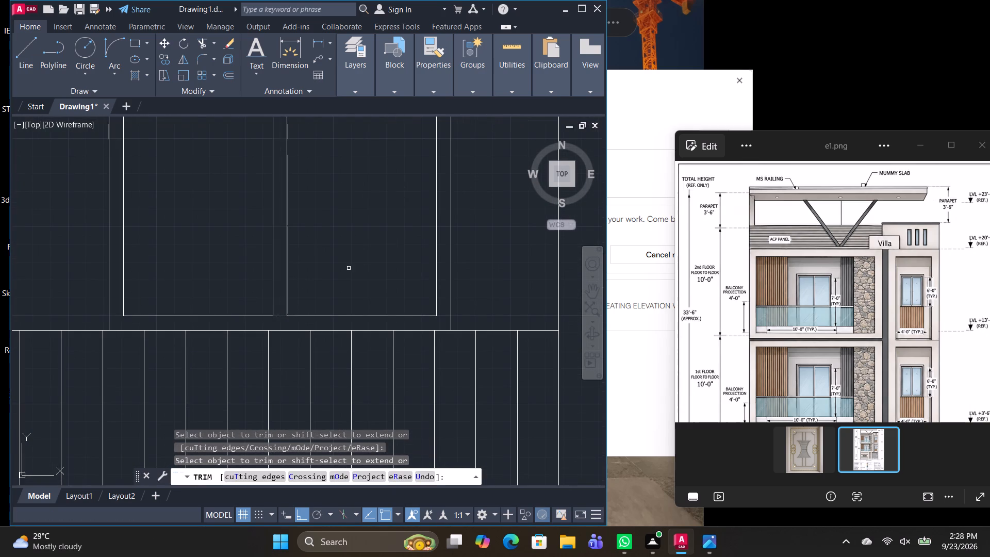
{"action": "middle_click_drag", "start_coordinate": [367, 257], "coordinate": [398, 495]}
{"action": "left_click", "coordinate": [312, 127]}
{"action": "scroll", "coordinate": [398, 250], "scroll_direction": "down", "scroll_amount": 3}
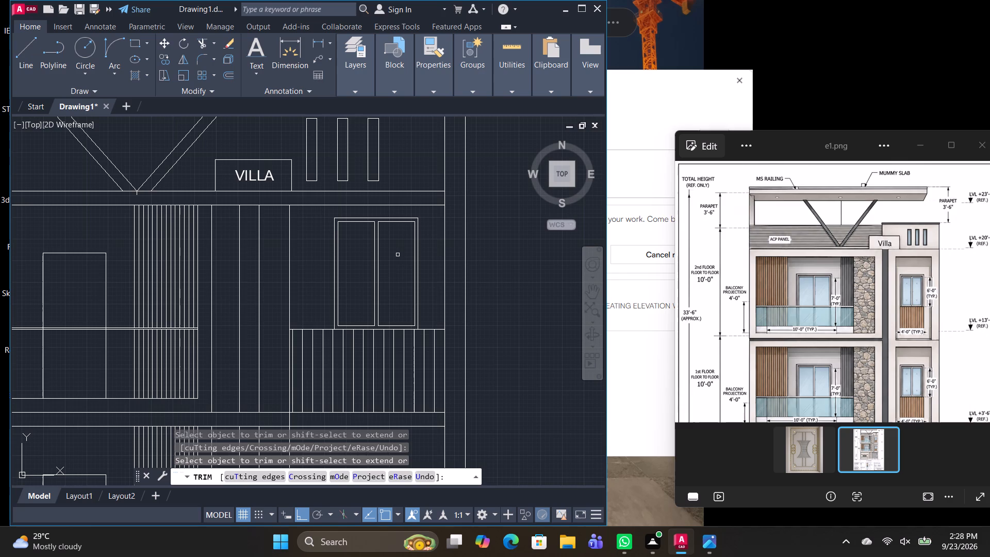
{"action": "key", "text": "Escape"}
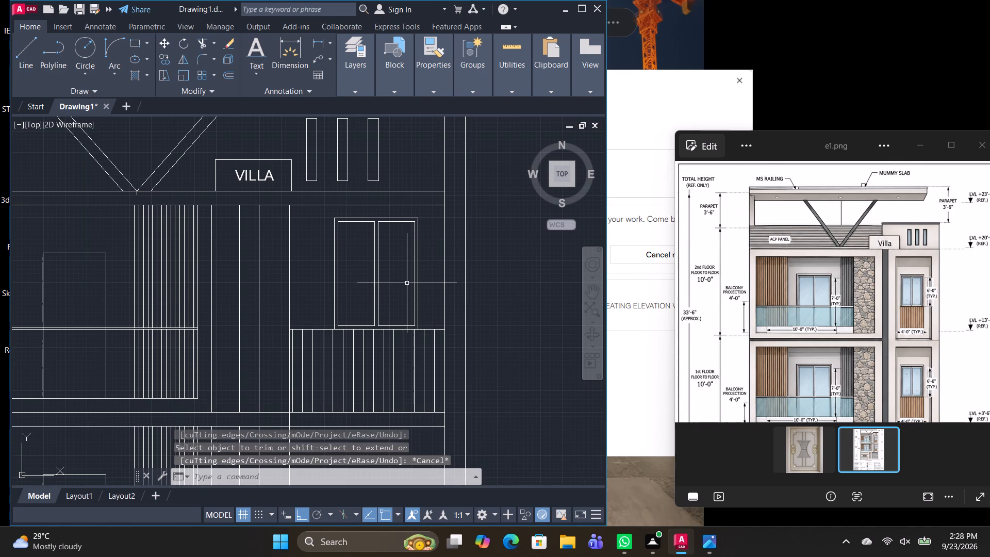
Trim away the slat nearest the bay's left edge and the sill line's short ends beyond the remaining outer slats.
{"action": "scroll", "coordinate": [407, 283], "scroll_direction": "down", "scroll_amount": 1}
{"action": "middle_click_drag", "start_coordinate": [411, 305], "coordinate": [405, 292]}
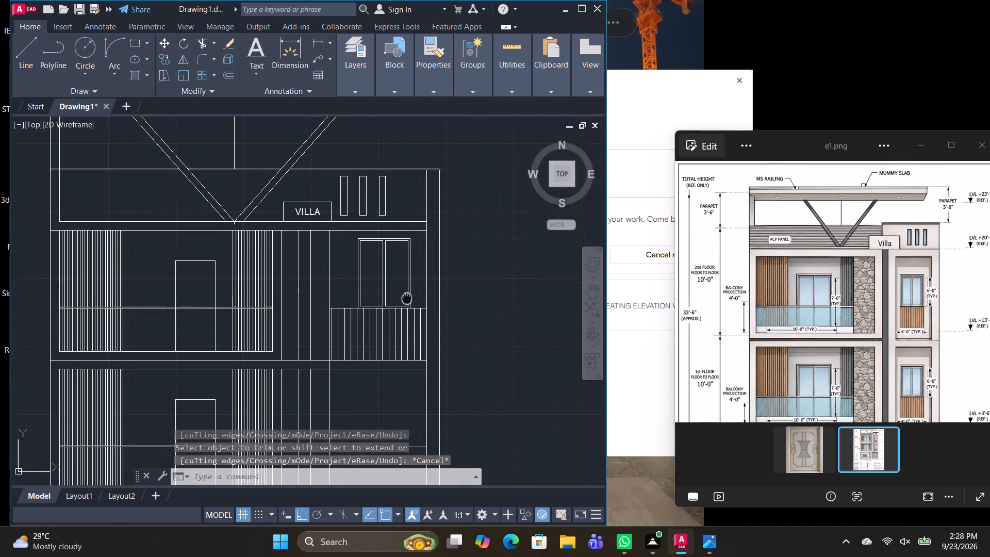
{"action": "middle_click_drag", "start_coordinate": [405, 292], "coordinate": [383, 233]}
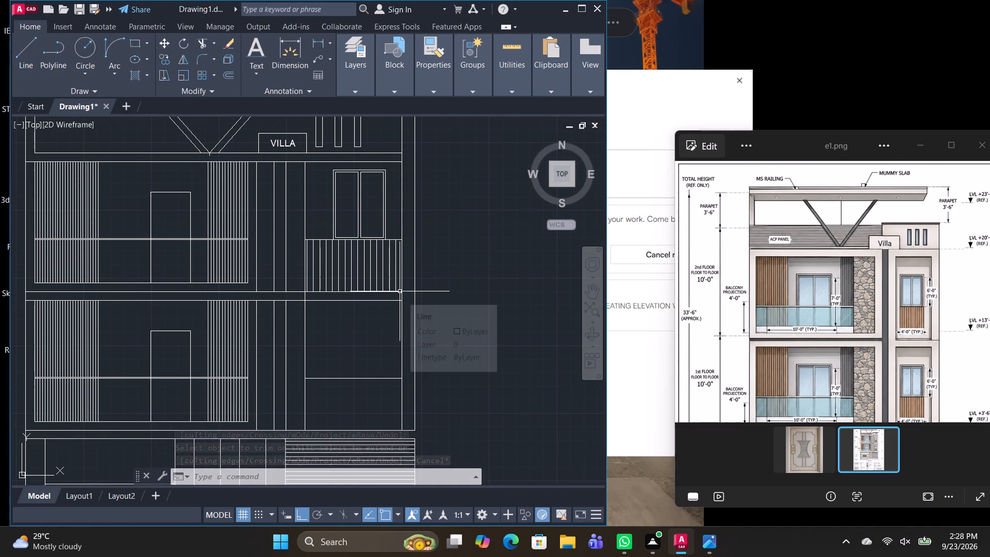
{"action": "scroll", "coordinate": [371, 265], "scroll_direction": "up", "scroll_amount": 1}
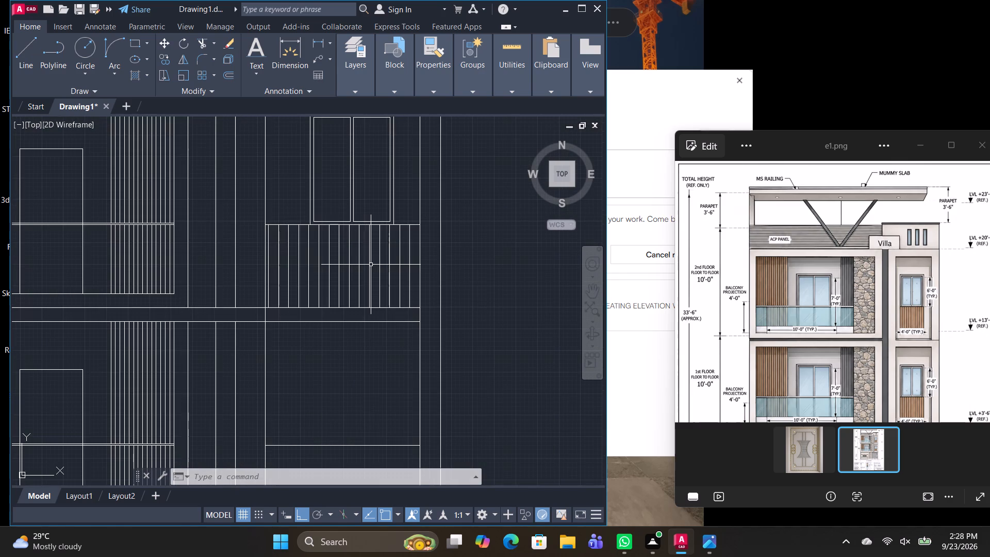
{"action": "type", "text": "TR"}
{"action": "key", "text": "space"}
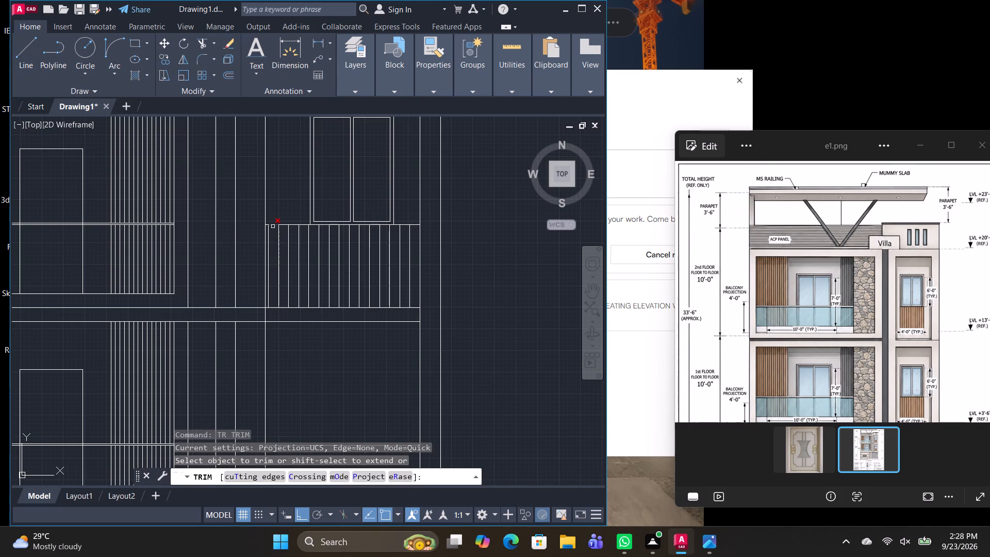
{"action": "scroll", "coordinate": [273, 226], "scroll_direction": "up", "scroll_amount": 2}
{"action": "left_click_drag", "start_coordinate": [273, 226], "coordinate": [271, 211]}
{"action": "left_click_drag", "start_coordinate": [258, 230], "coordinate": [253, 219]}
{"action": "left_click", "coordinate": [257, 224]}
{"action": "scroll", "coordinate": [256, 292], "scroll_direction": "down", "scroll_amount": 2}
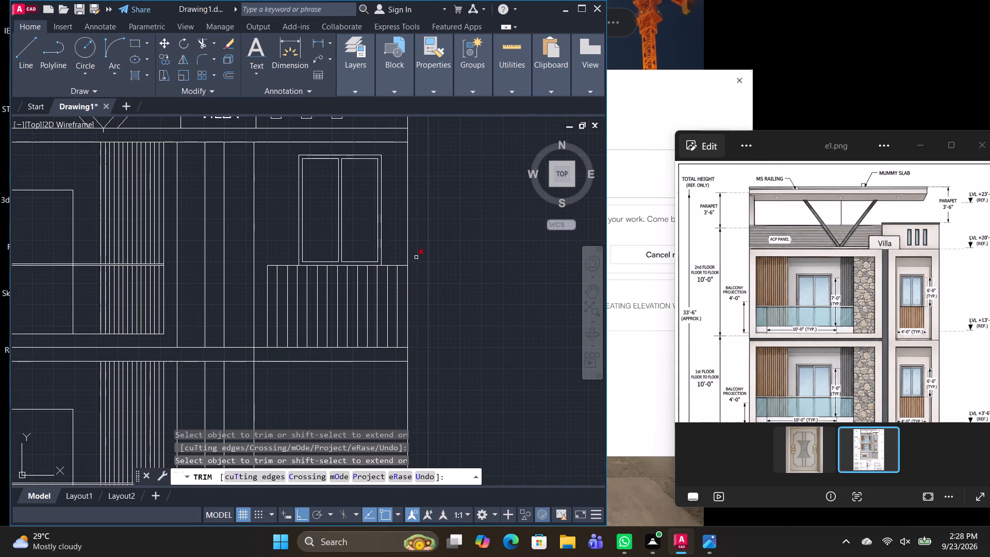
{"action": "left_click", "coordinate": [401, 265]}
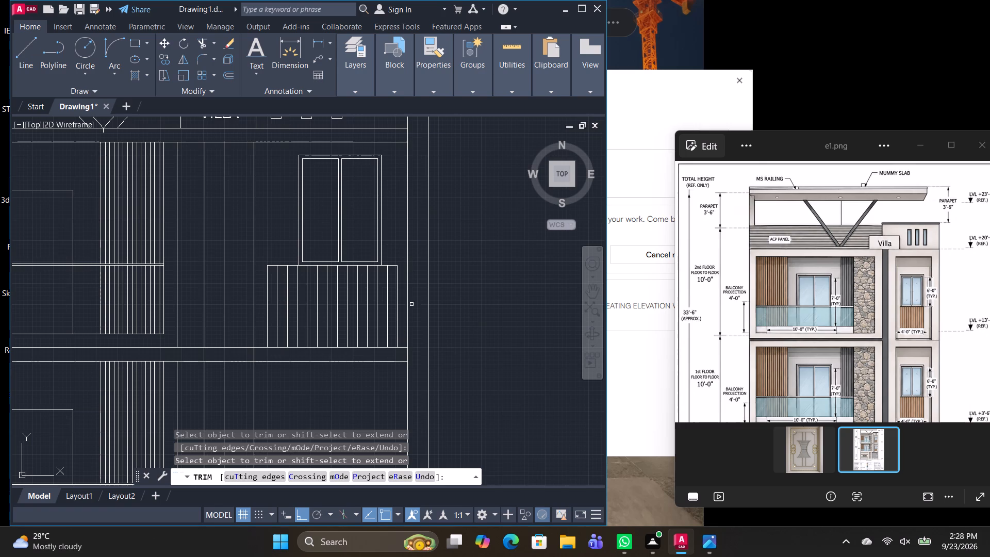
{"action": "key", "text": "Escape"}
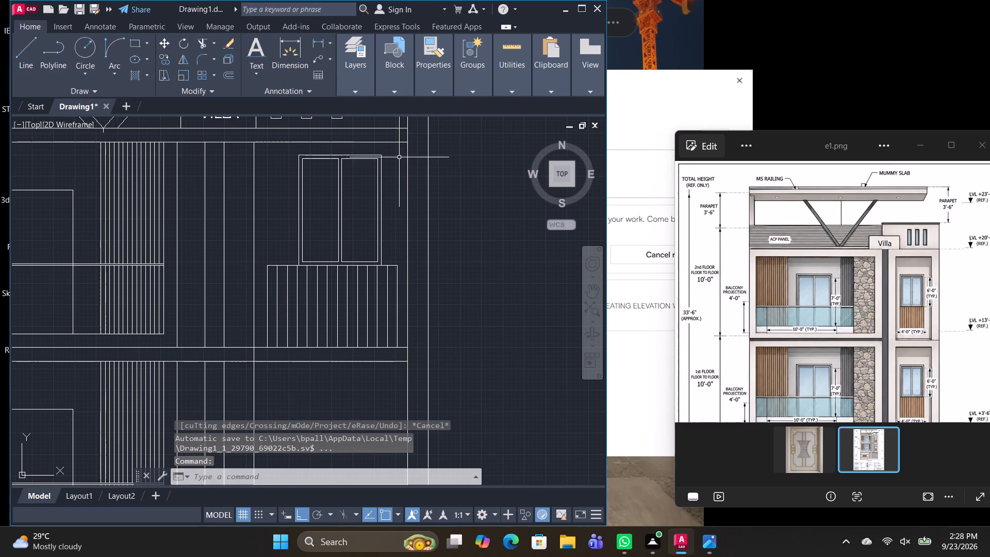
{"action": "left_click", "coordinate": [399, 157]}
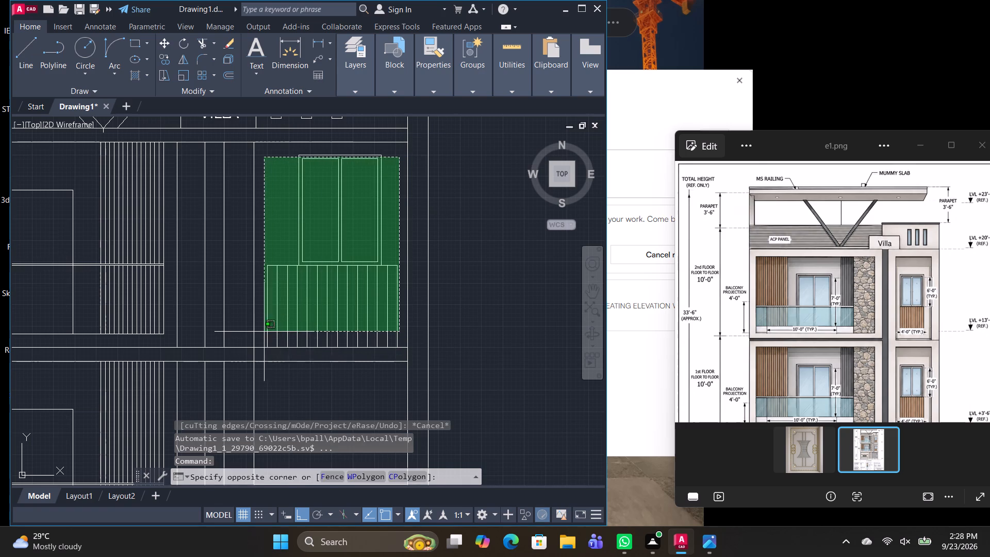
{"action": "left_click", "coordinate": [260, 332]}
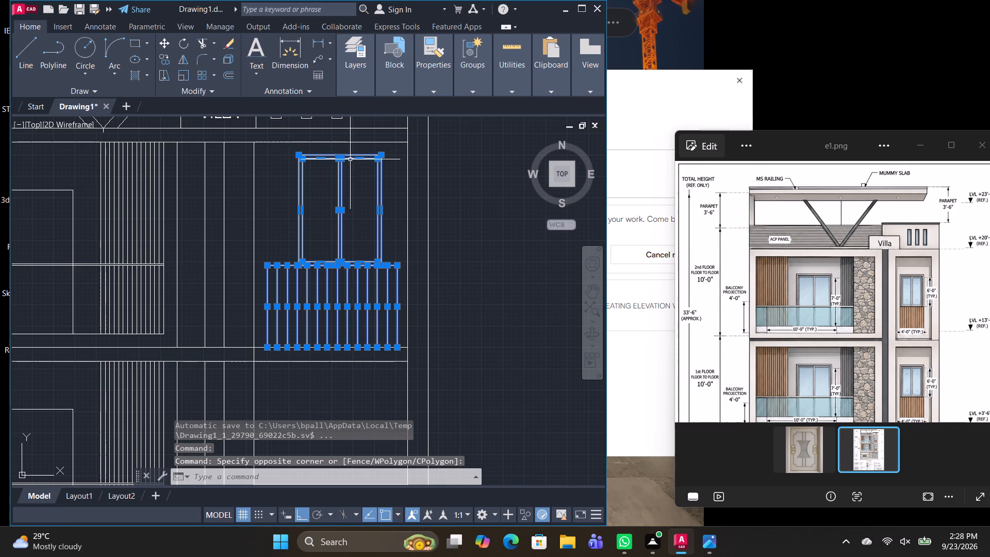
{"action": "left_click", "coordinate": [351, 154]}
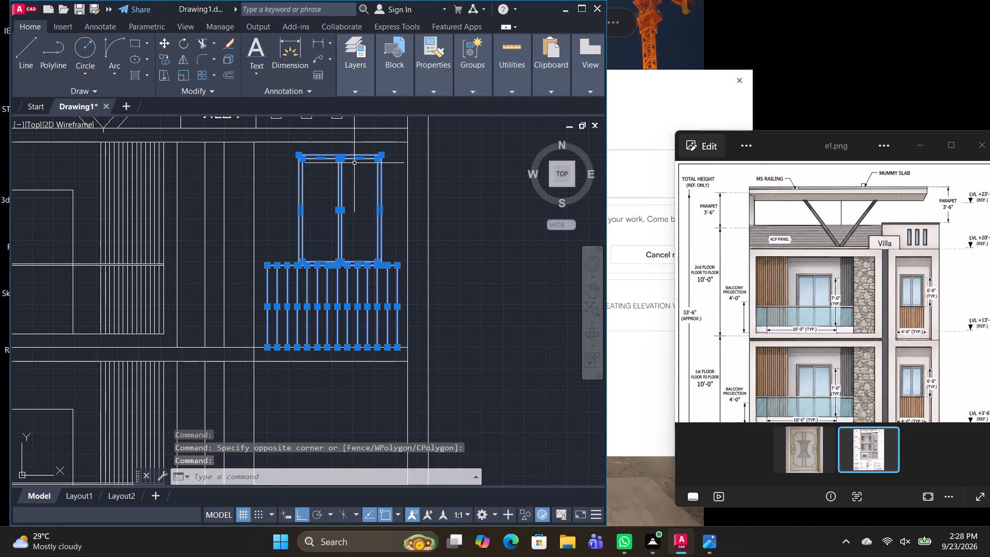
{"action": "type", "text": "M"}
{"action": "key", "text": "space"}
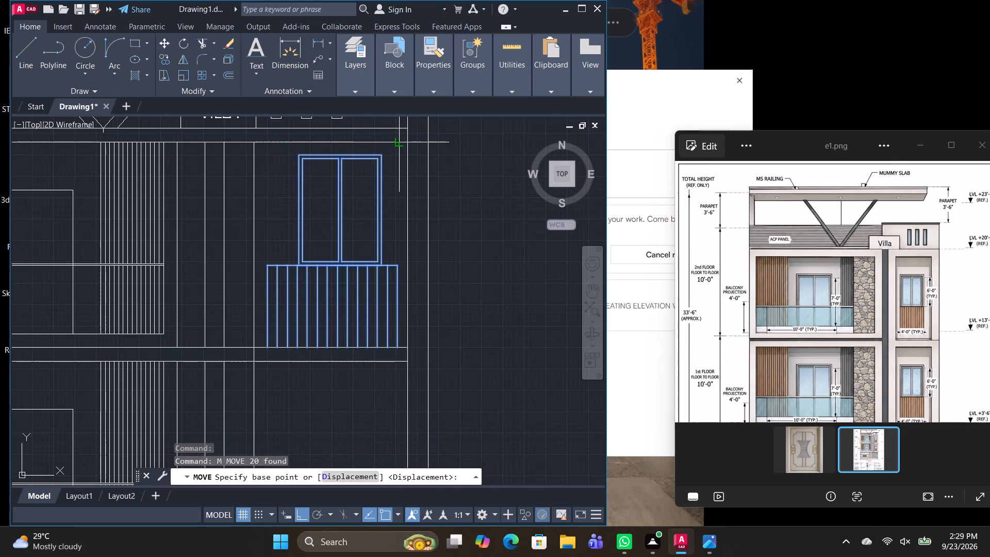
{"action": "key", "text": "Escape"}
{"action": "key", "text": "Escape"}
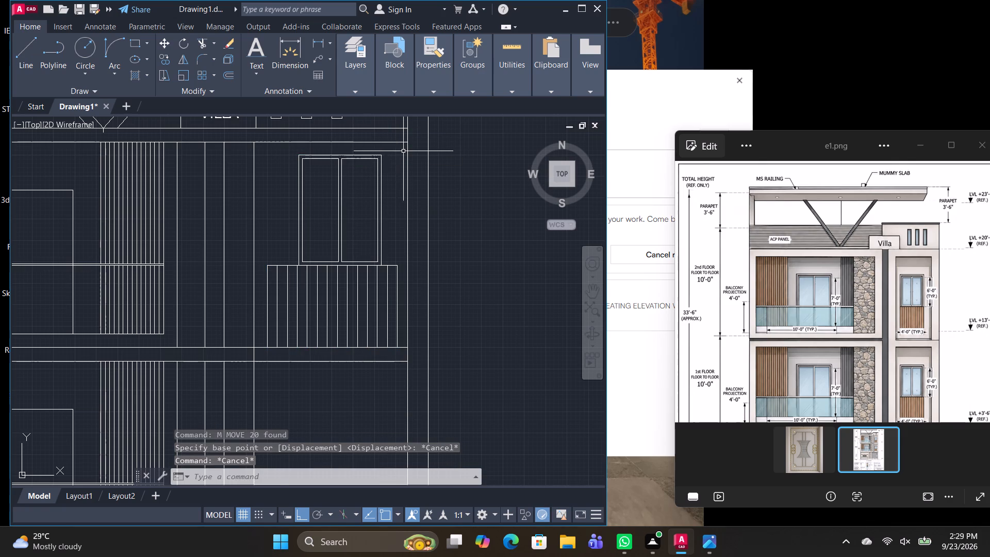
Copy the second-floor window and its slatted panel down to the first-floor bay, aligned from the bay's top-right corner.
{"action": "left_click", "coordinate": [403, 149]}
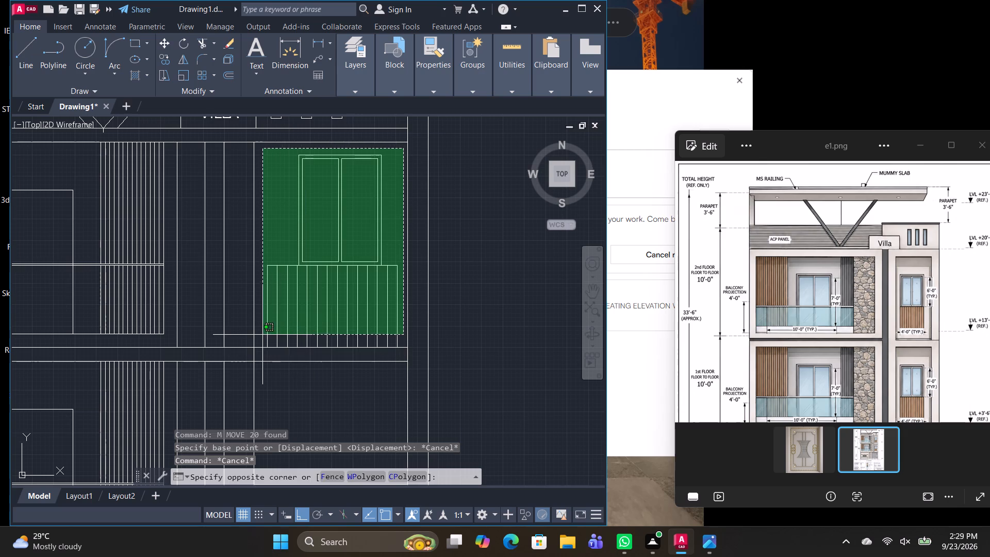
{"action": "left_click", "coordinate": [262, 335]}
{"action": "type", "text": "CO"}
{"action": "key", "text": "space"}
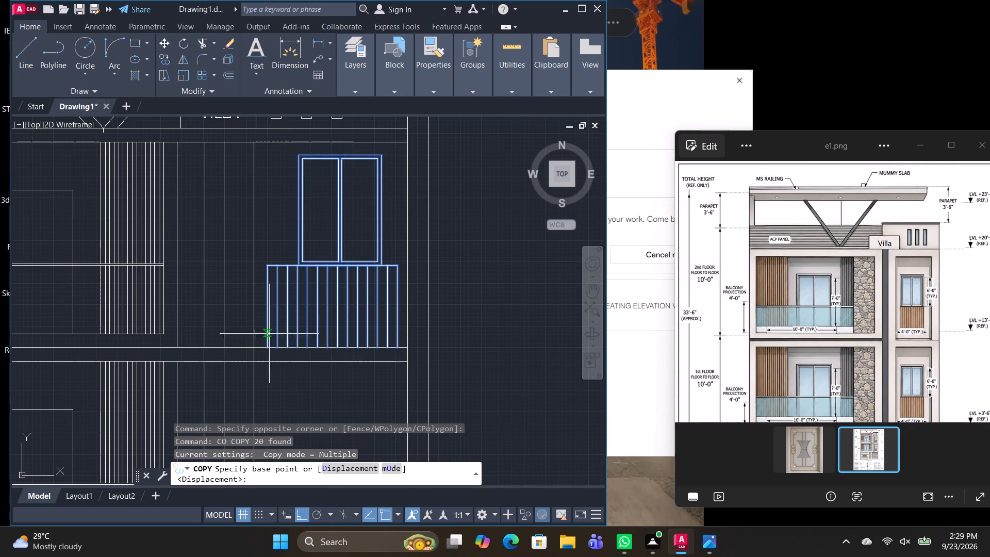
{"action": "left_click", "coordinate": [406, 143]}
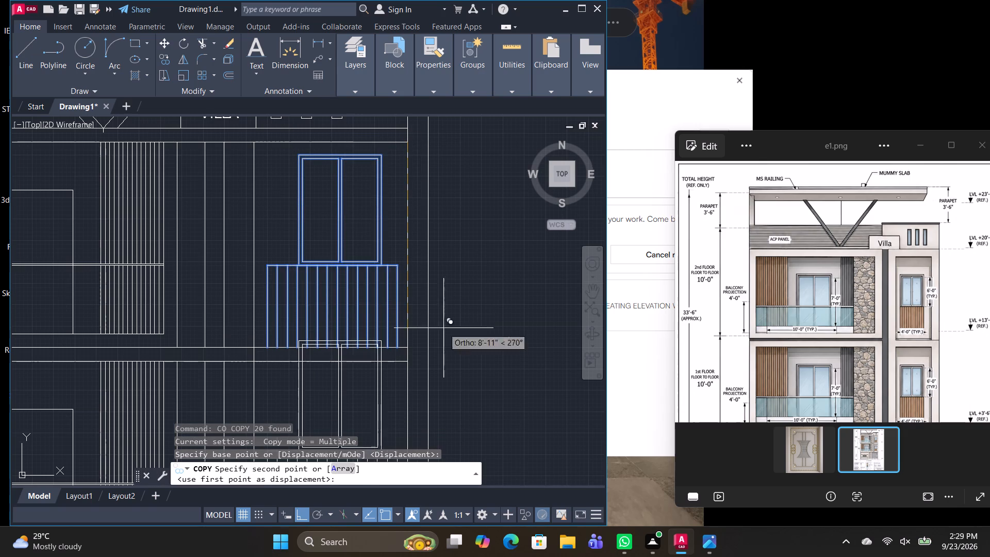
{"action": "left_click", "coordinate": [410, 365]}
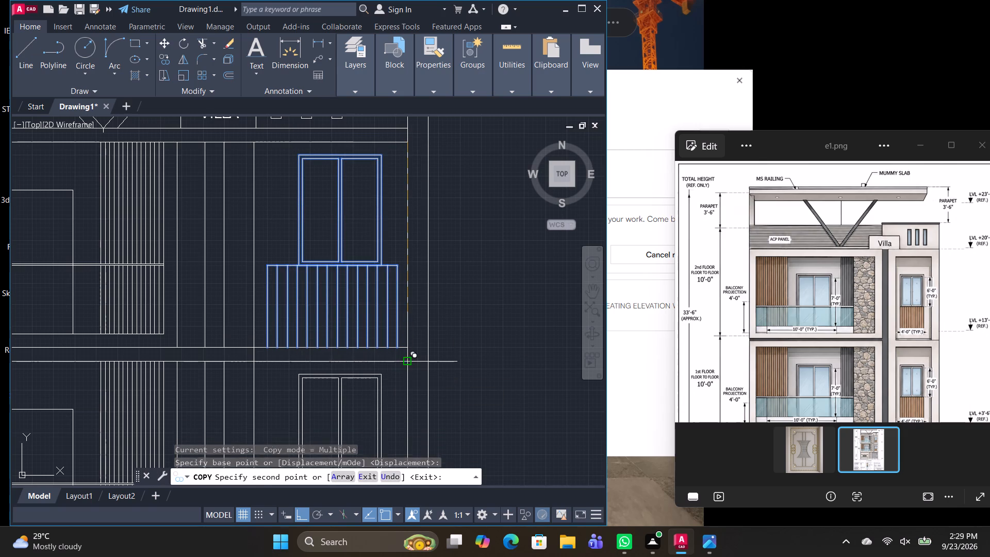
{"action": "scroll", "coordinate": [468, 428], "scroll_direction": "up", "scroll_amount": 1}
{"action": "middle_click_drag", "start_coordinate": [468, 407], "coordinate": [463, 160]}
{"action": "key", "text": "Escape"}
{"action": "scroll", "coordinate": [455, 238], "scroll_direction": "down", "scroll_amount": 2}
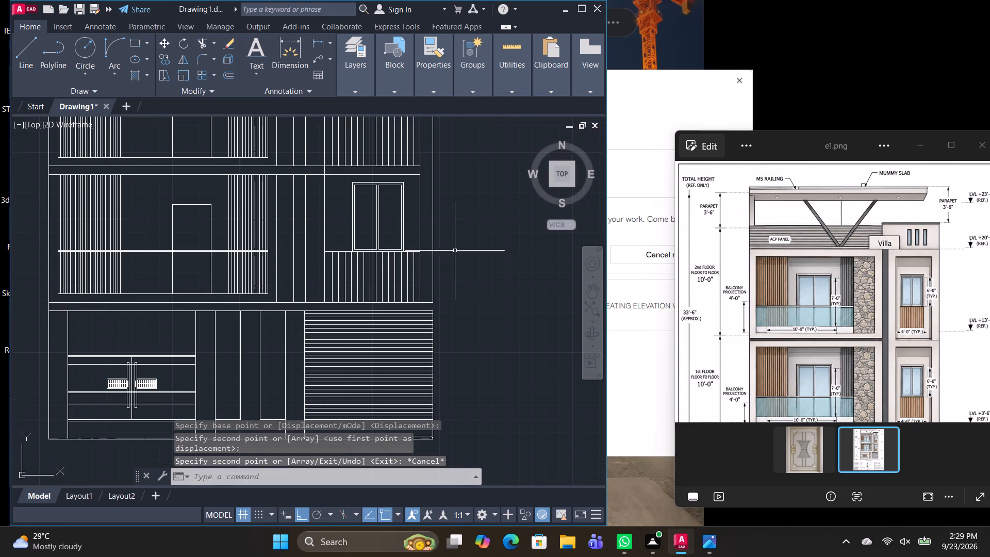
Trim the first-floor sill line's short ends beyond the outer slats on both sides.
{"action": "middle_click_drag", "start_coordinate": [461, 280], "coordinate": [448, 380]}
{"action": "type", "text": "T"}
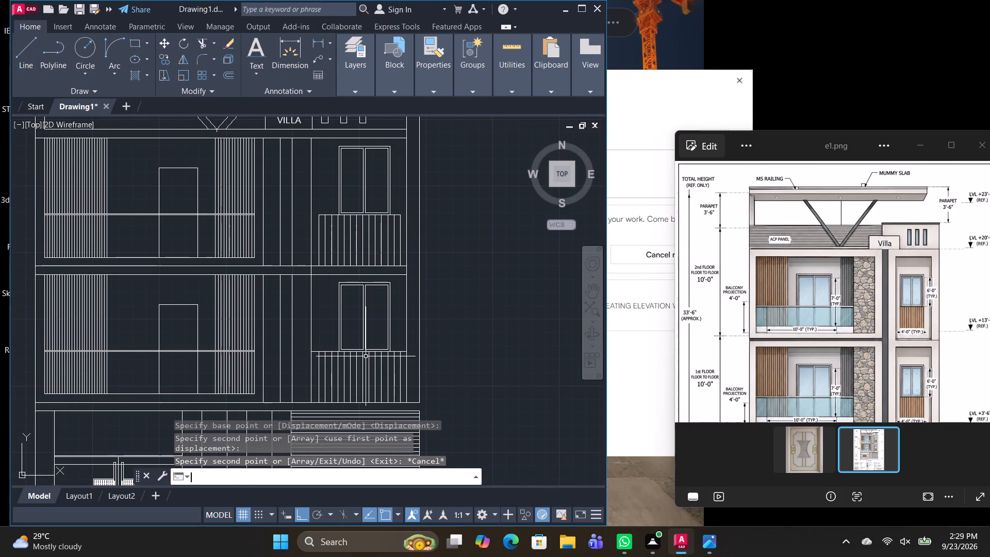
{"action": "key", "text": "space"}
{"action": "key", "text": "Escape"}
{"action": "type", "text": "TR"}
{"action": "key", "text": "space"}
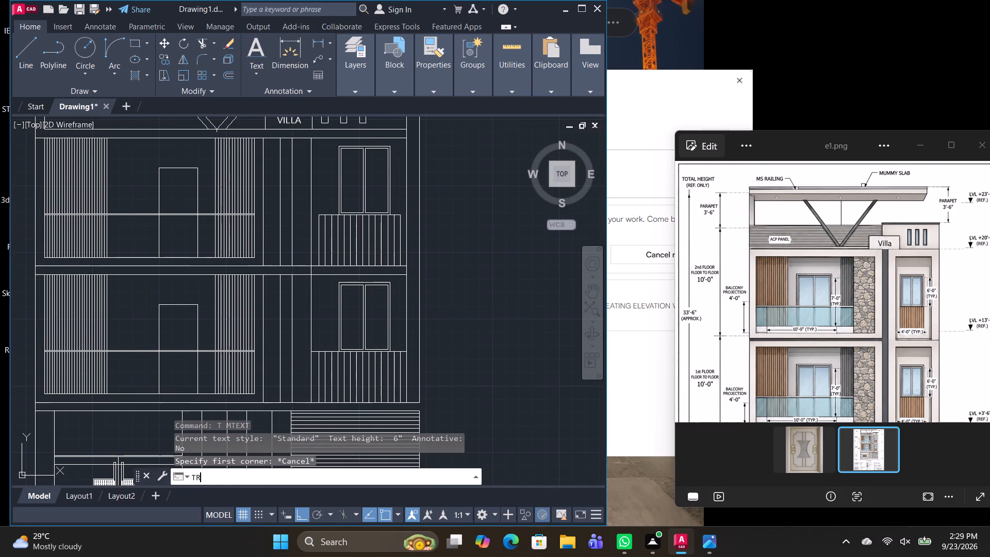
{"action": "middle_click_drag", "start_coordinate": [325, 369], "coordinate": [319, 314]}
{"action": "scroll", "coordinate": [316, 303], "scroll_direction": "up", "scroll_amount": 2}
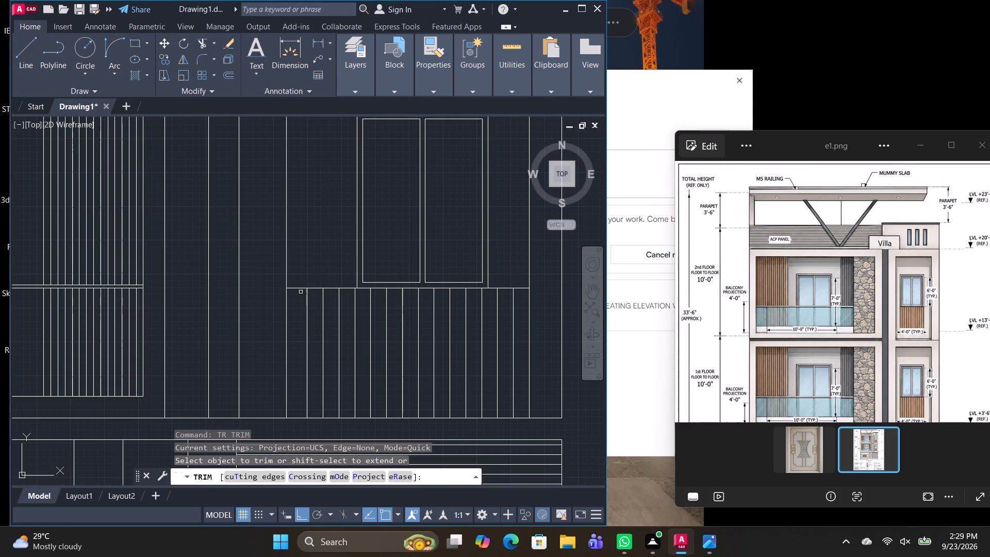
{"action": "left_click", "coordinate": [298, 289]}
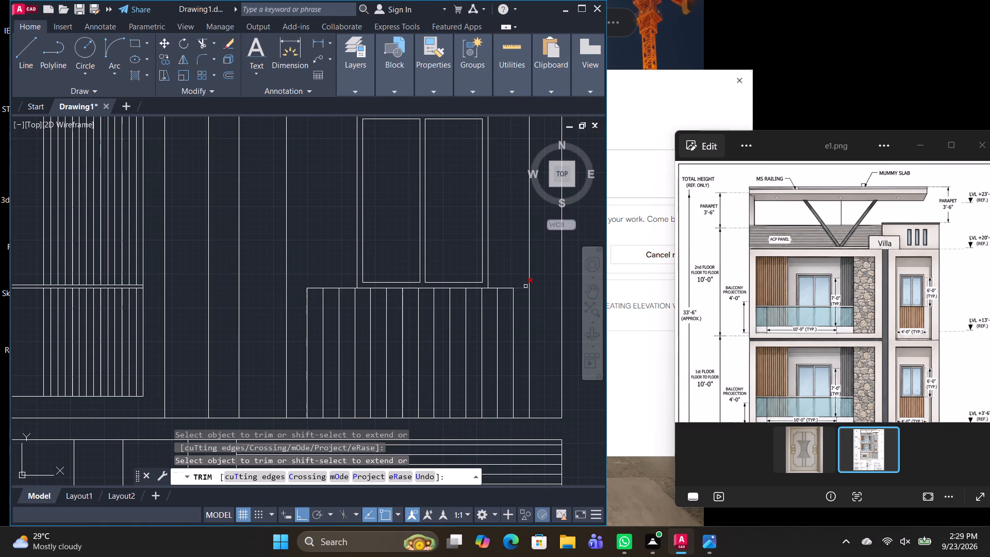
{"action": "left_click", "coordinate": [525, 286]}
{"action": "middle_click_drag", "start_coordinate": [535, 369], "coordinate": [530, 293]}
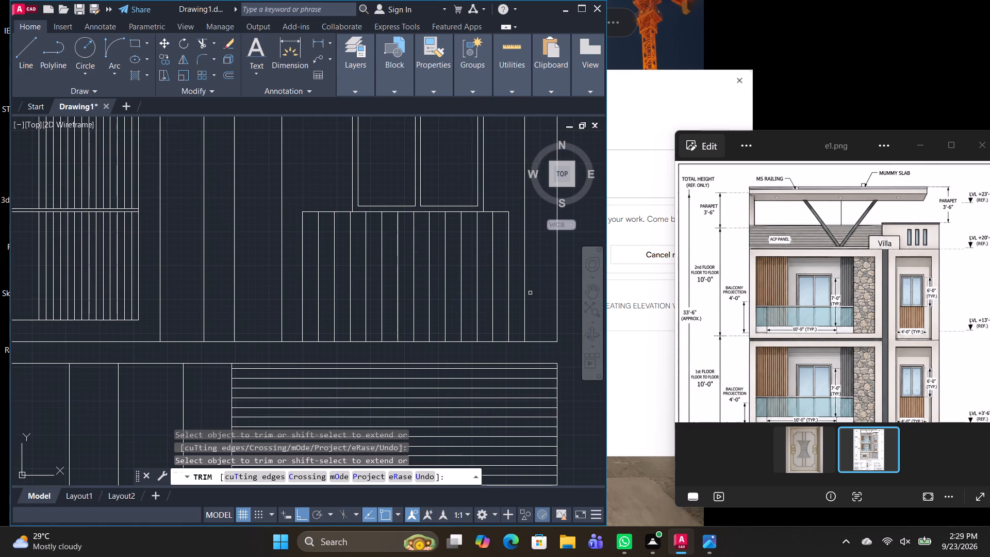
{"action": "key", "text": "space"}
Offset the top line of the slab beneath the first-floor window 6 inches upward, across the slats.
{"action": "type", "text": "O"}
{"action": "key", "text": "space"}
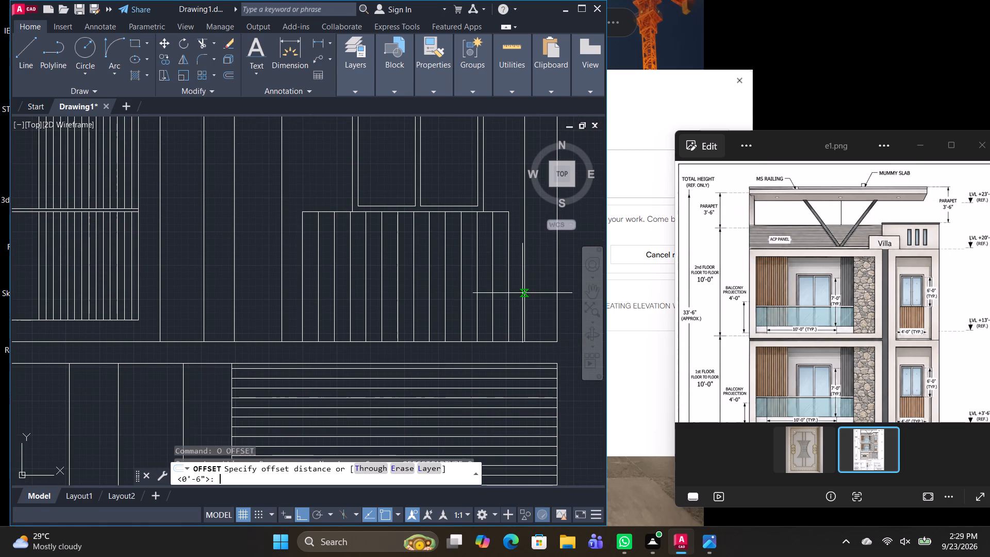
{"action": "key", "text": "space"}
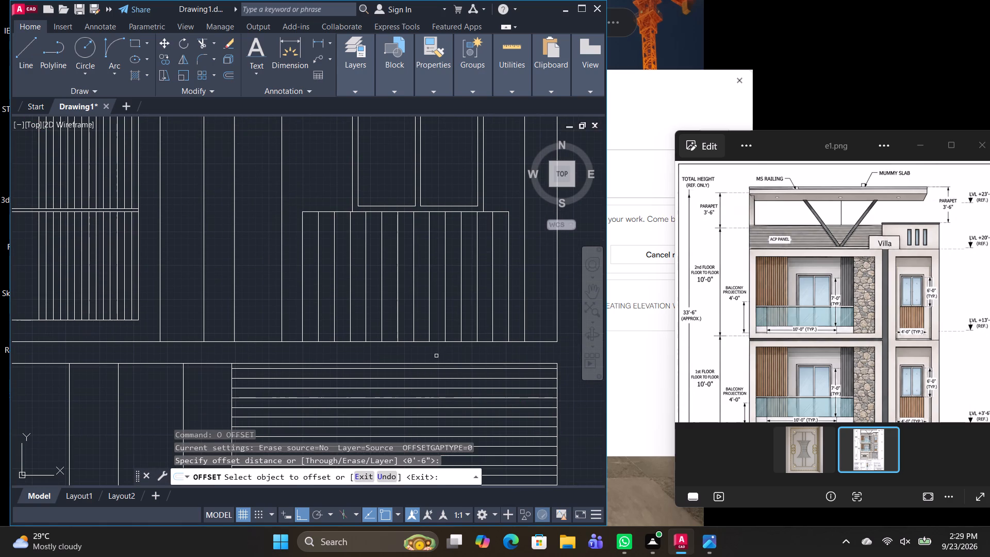
{"action": "type", "text": "O T"}
{"action": "key", "text": "space"}
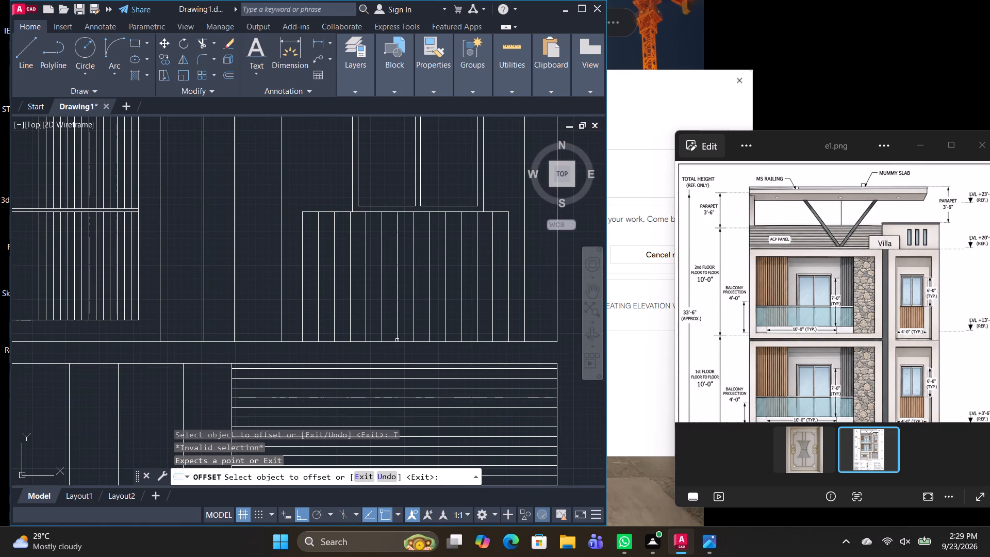
{"action": "left_click", "coordinate": [402, 341]}
{"action": "left_click", "coordinate": [404, 333]}
{"action": "key", "text": "Escape"}
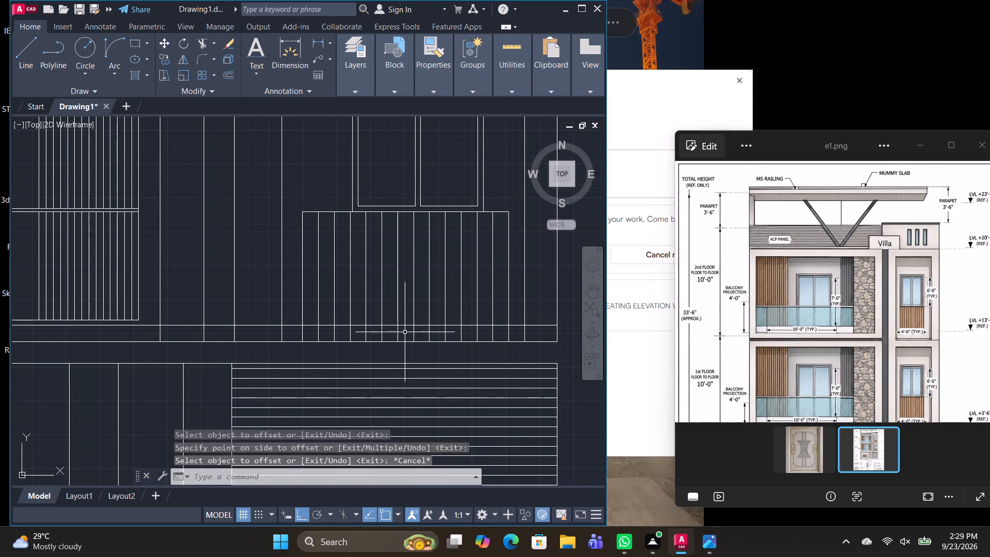
Cut the offset line back to run from the first-floor panel's left slat to the bay's right edge, erasing the leftover left piece.
{"action": "type", "text": "TR"}
{"action": "key", "text": "space"}
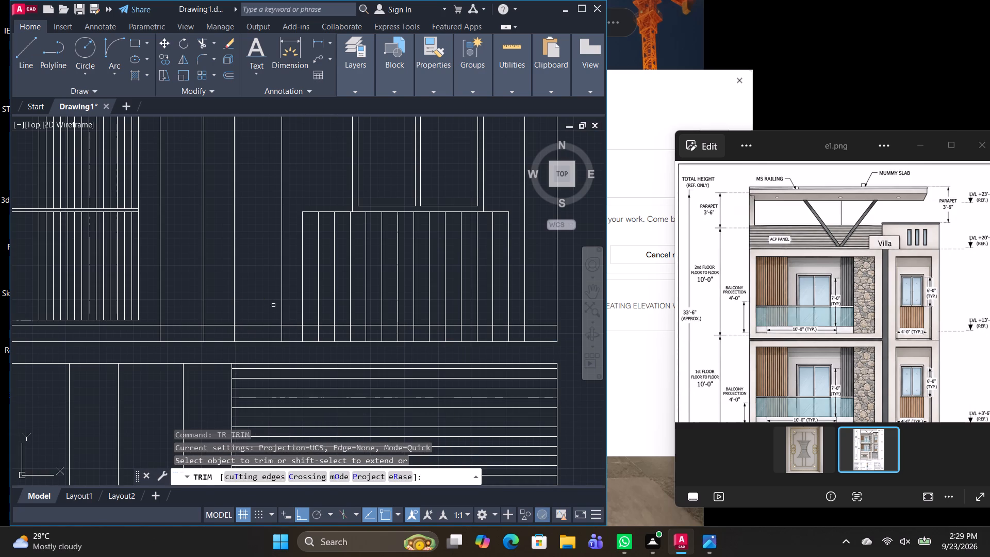
{"action": "left_click_drag", "start_coordinate": [291, 327], "coordinate": [291, 303]}
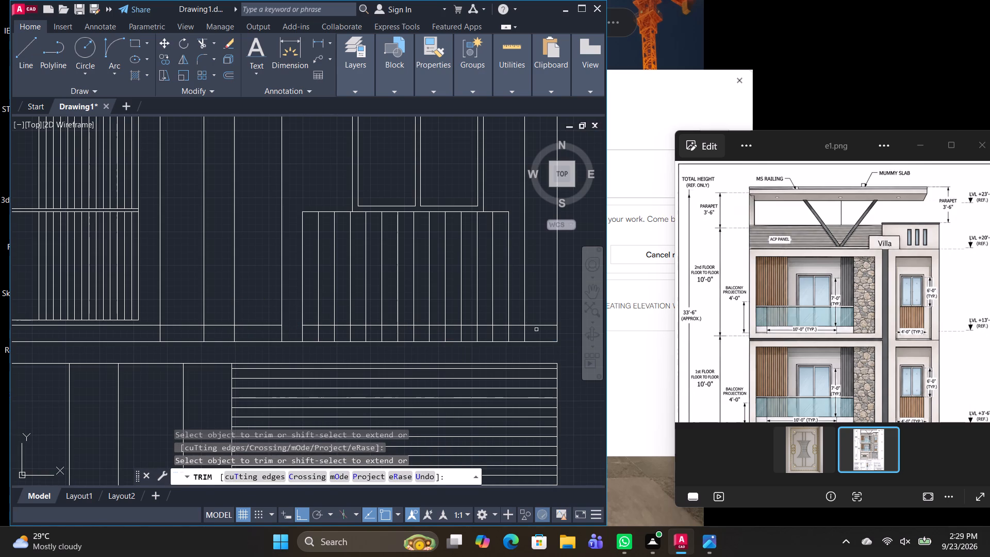
{"action": "left_click_drag", "start_coordinate": [537, 330], "coordinate": [537, 302]}
{"action": "key", "text": "space"}
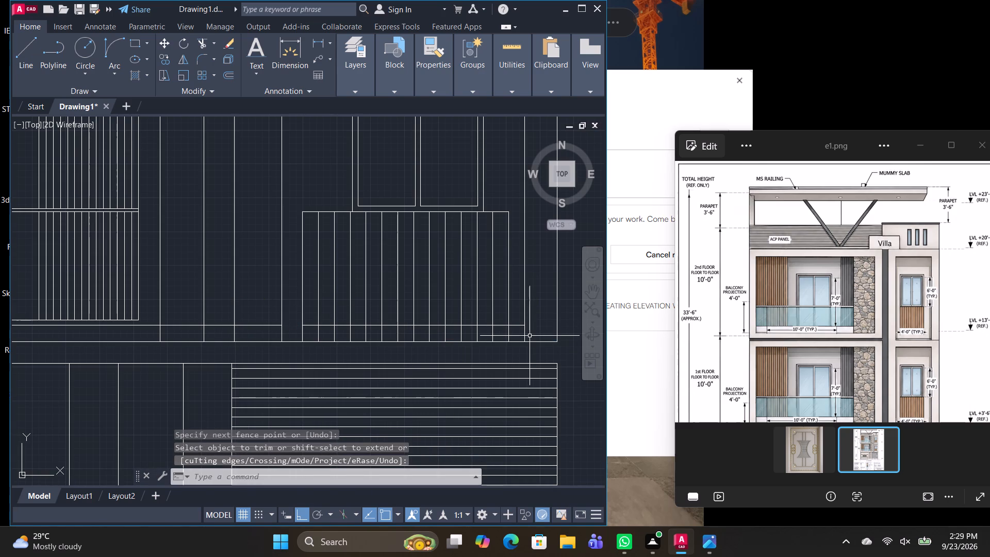
{"action": "left_click", "coordinate": [262, 323]}
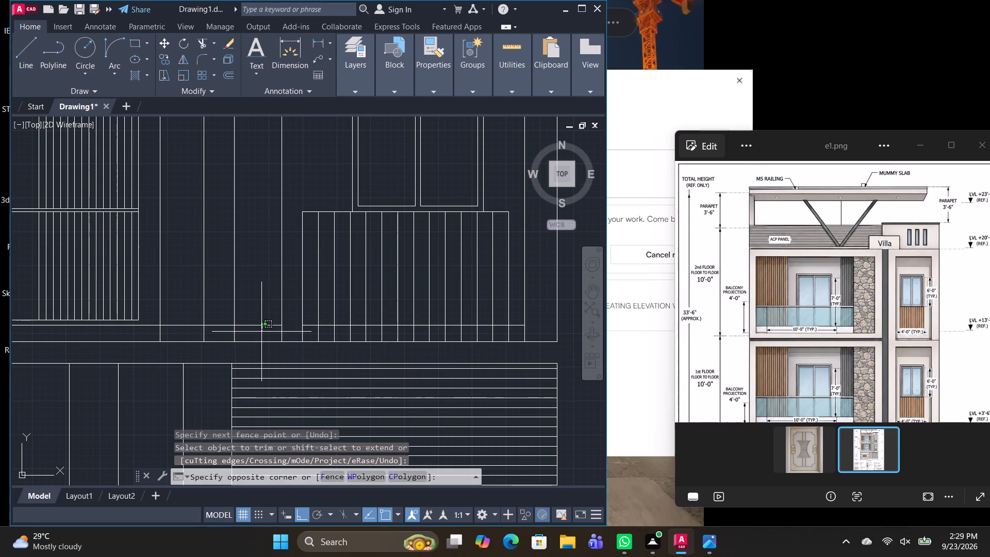
{"action": "left_click", "coordinate": [261, 332]}
{"action": "key", "text": "Delete"}
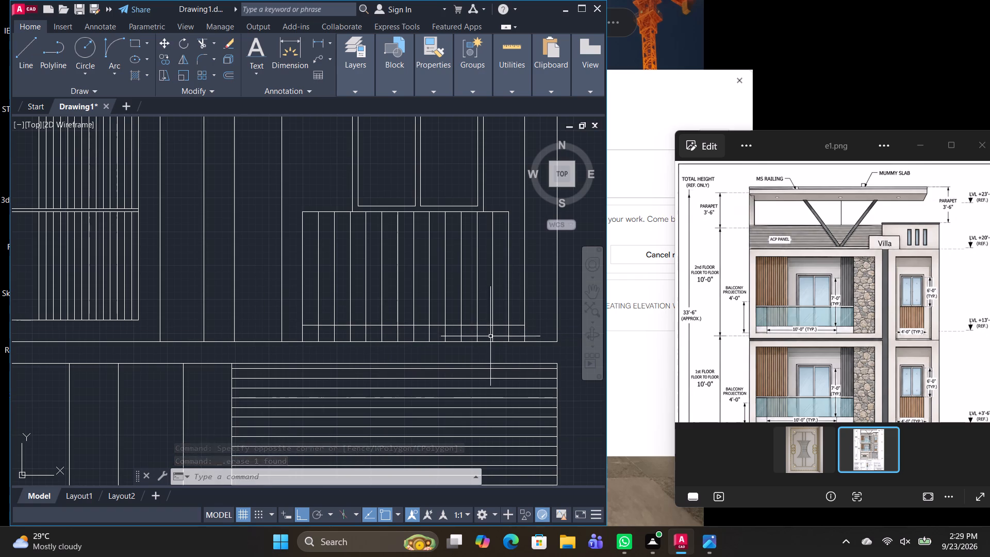
Copy the first-floor panel's horizontal bottom line up to the second-floor slatted panel, just above the slab.
{"action": "left_click", "coordinate": [504, 325]}
{"action": "type", "text": "CO"}
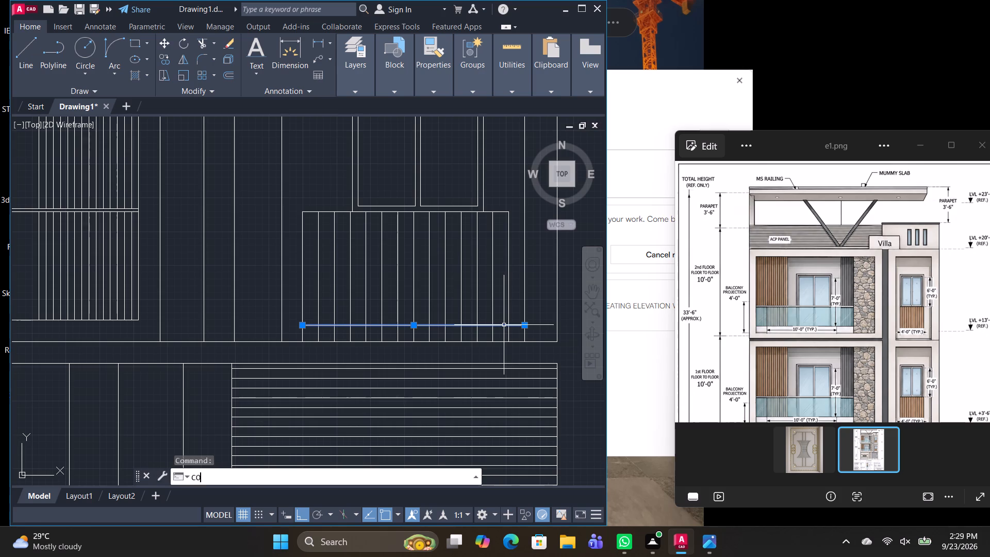
{"action": "key", "text": "space"}
{"action": "left_click", "coordinate": [554, 341]}
{"action": "scroll", "coordinate": [528, 264], "scroll_direction": "down", "scroll_amount": 3}
{"action": "middle_click_drag", "start_coordinate": [528, 264], "coordinate": [490, 355]}
{"action": "scroll", "coordinate": [478, 307], "scroll_direction": "up", "scroll_amount": 3}
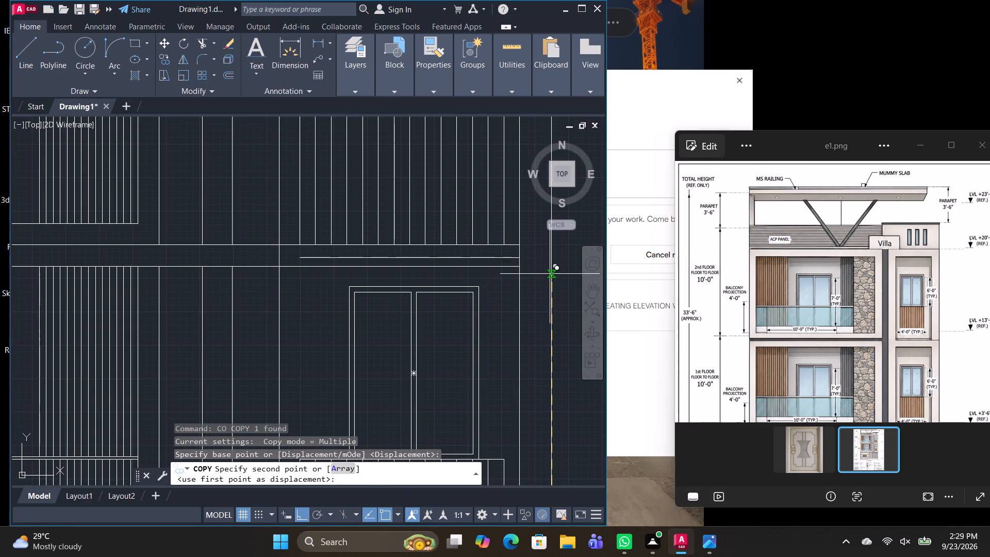
{"action": "left_click", "coordinate": [521, 245]}
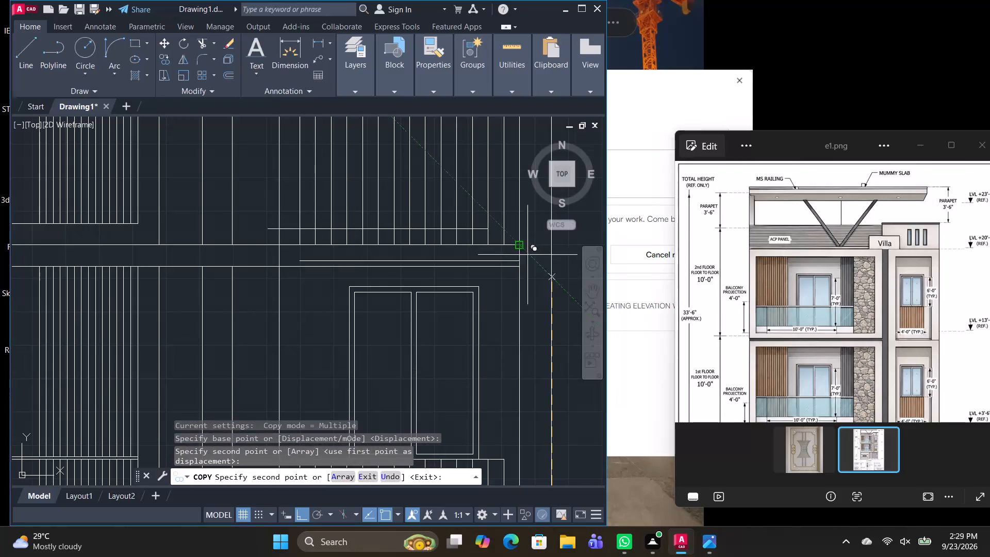
{"action": "key", "text": "space"}
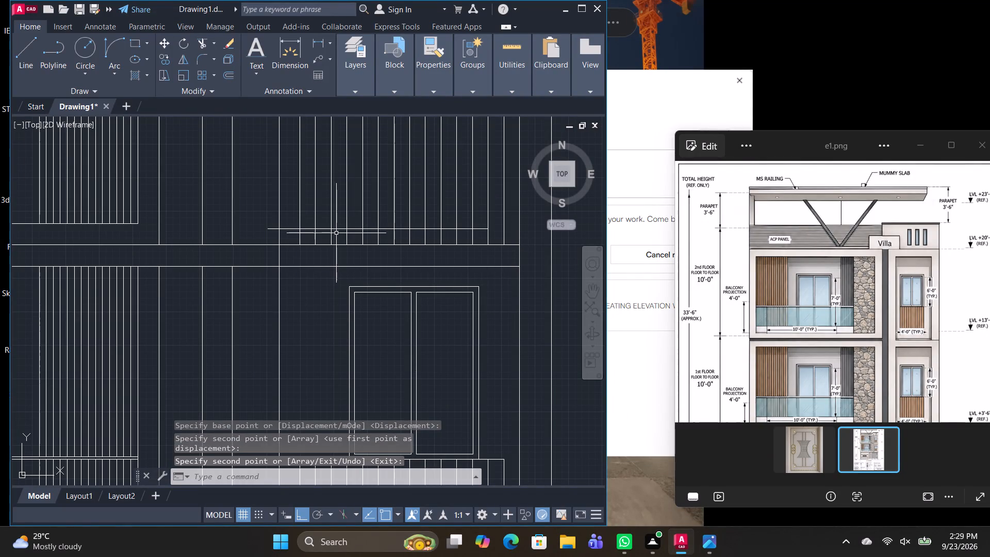
Move the copied bottom line right so its right end meets the second-floor window bay's right edge.
{"action": "left_click", "coordinate": [336, 230]}
{"action": "type", "text": "M"}
{"action": "key", "text": "space"}
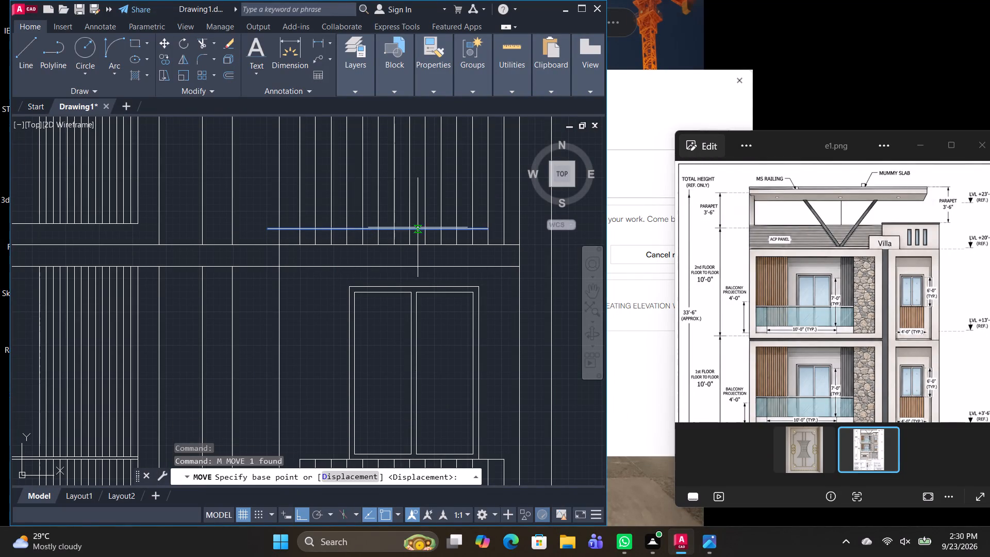
{"action": "left_click", "coordinate": [485, 229]}
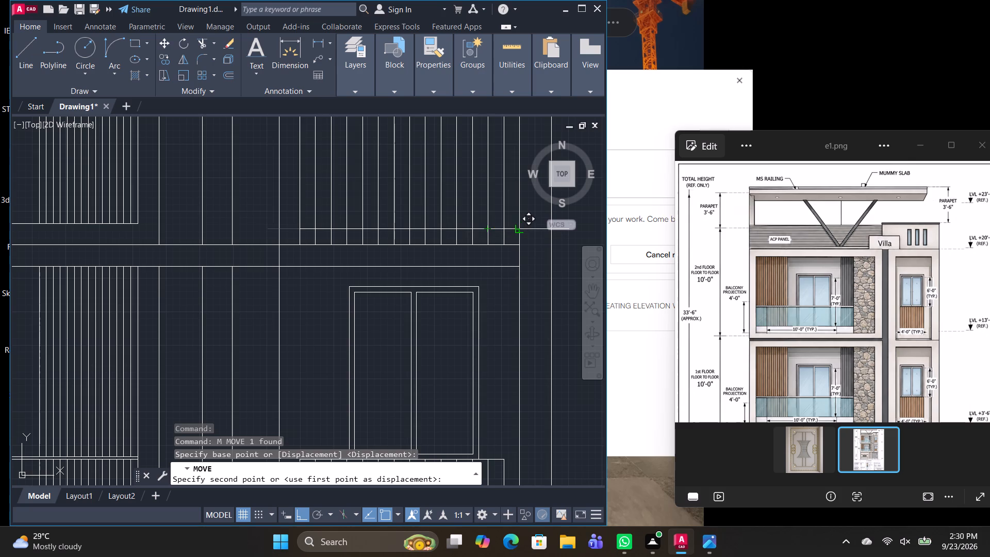
{"action": "left_click", "coordinate": [518, 229]}
{"action": "key", "text": "space"}
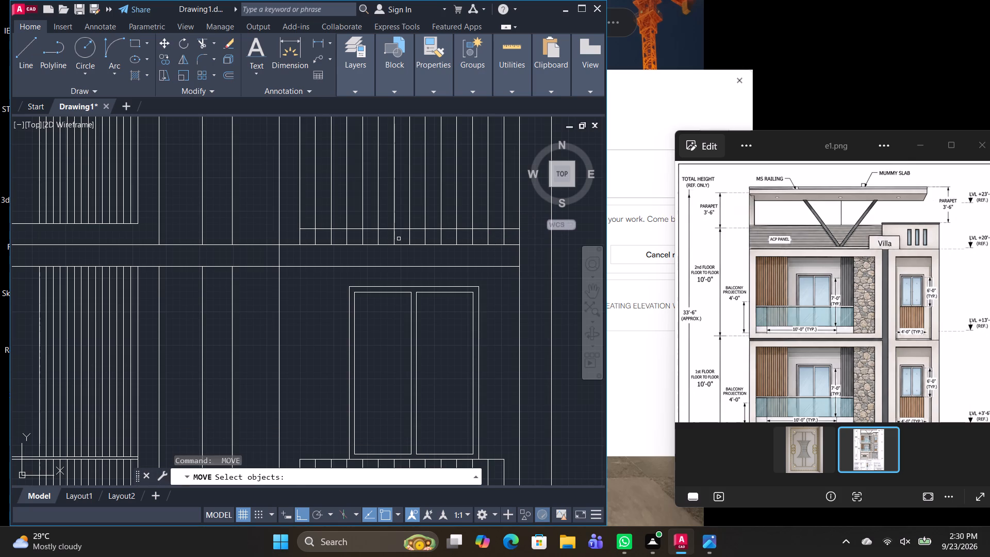
Trim the lower ends of the second-floor slats below the panel's horizontal bottom line.
{"action": "type", "text": "TR"}
{"action": "key", "text": "Escape"}
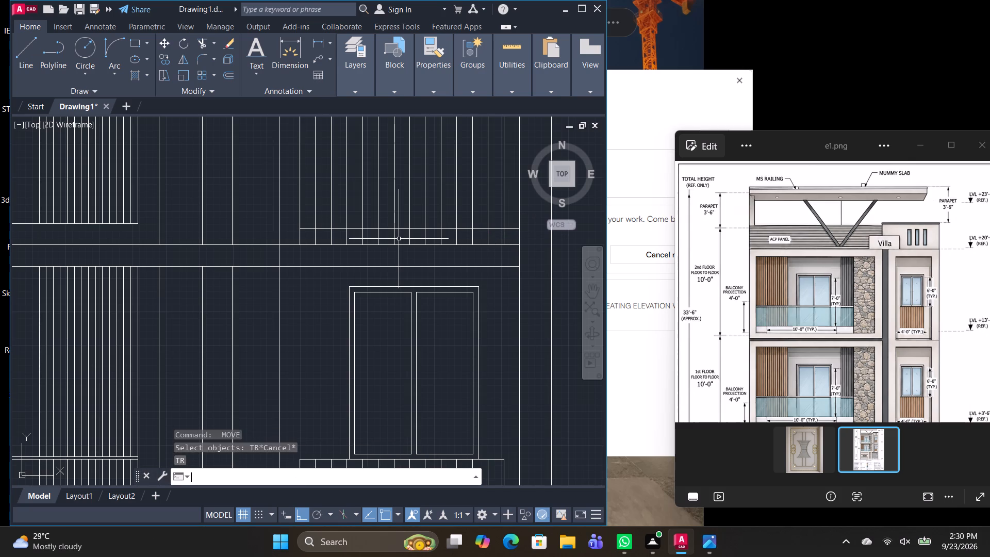
{"action": "type", "text": "TR"}
{"action": "key", "text": "space"}
{"action": "scroll", "coordinate": [333, 240], "scroll_direction": "up", "scroll_amount": 2}
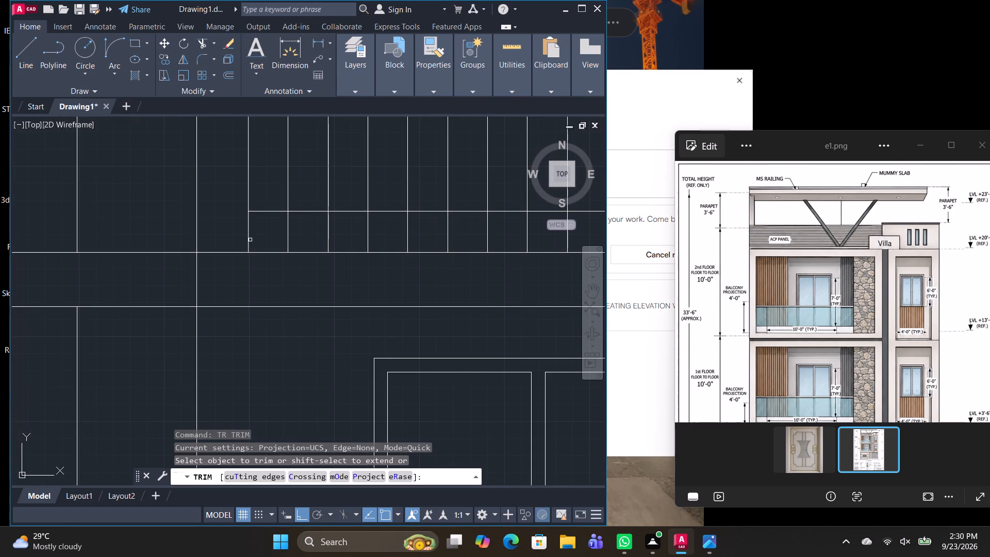
{"action": "left_click_drag", "start_coordinate": [239, 236], "coordinate": [525, 237]}
{"action": "middle_click_drag", "start_coordinate": [503, 238], "coordinate": [265, 241]}
{"action": "left_click_drag", "start_coordinate": [261, 238], "coordinate": [510, 238]}
{"action": "left_click_drag", "start_coordinate": [542, 239], "coordinate": [392, 239]}
{"action": "scroll", "coordinate": [418, 245], "scroll_direction": "down", "scroll_amount": 2}
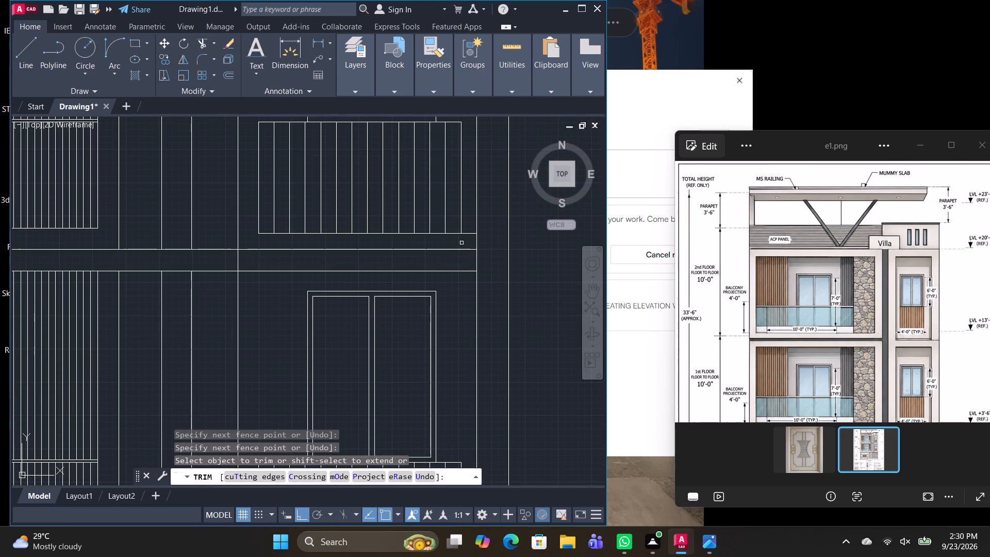
Trim the second-floor slatted panel's bottom line where it projects past the last slat on the right.
{"action": "scroll", "coordinate": [409, 327], "scroll_direction": "down", "scroll_amount": 1}
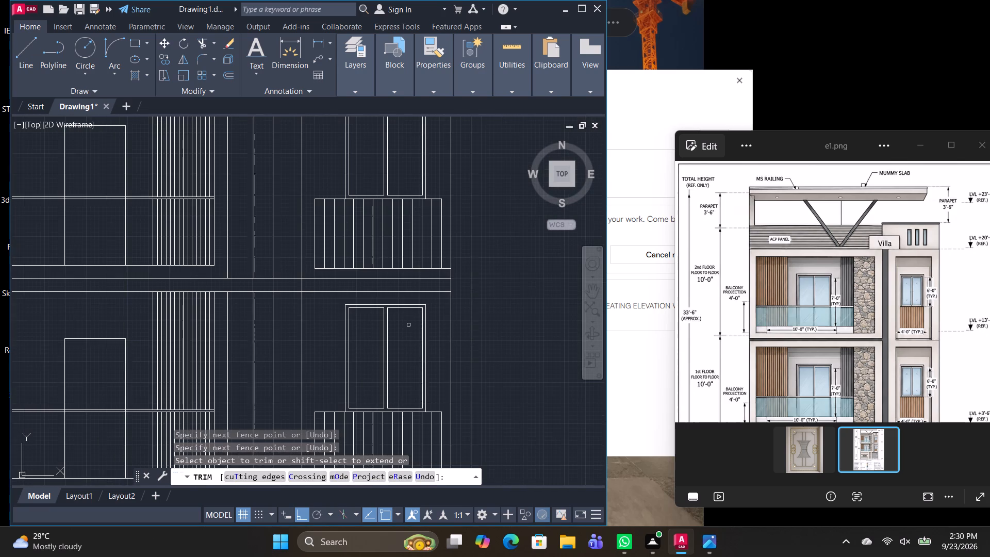
{"action": "middle_click_drag", "start_coordinate": [428, 355], "coordinate": [427, 288]}
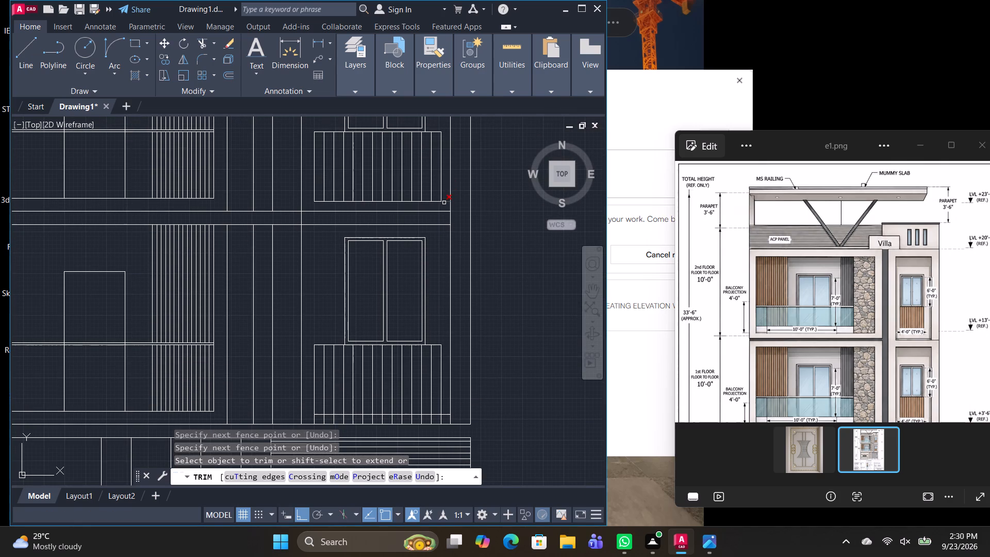
{"action": "left_click", "coordinate": [443, 203]}
Trim the first-floor slats below the panel's bottom line and clean up that line's end beyond the last right slat.
{"action": "middle_click_drag", "start_coordinate": [391, 388], "coordinate": [397, 272]}
{"action": "scroll", "coordinate": [328, 292], "scroll_direction": "up", "scroll_amount": 2}
{"action": "left_click_drag", "start_coordinate": [288, 325], "coordinate": [529, 325]}
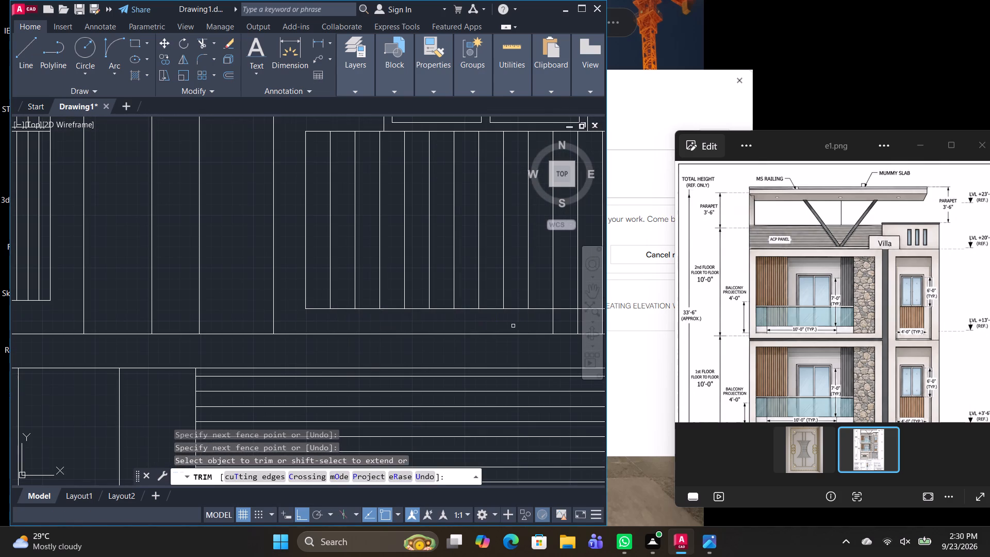
{"action": "middle_click_drag", "start_coordinate": [513, 326], "coordinate": [273, 301]}
{"action": "left_click_drag", "start_coordinate": [268, 298], "coordinate": [415, 299]}
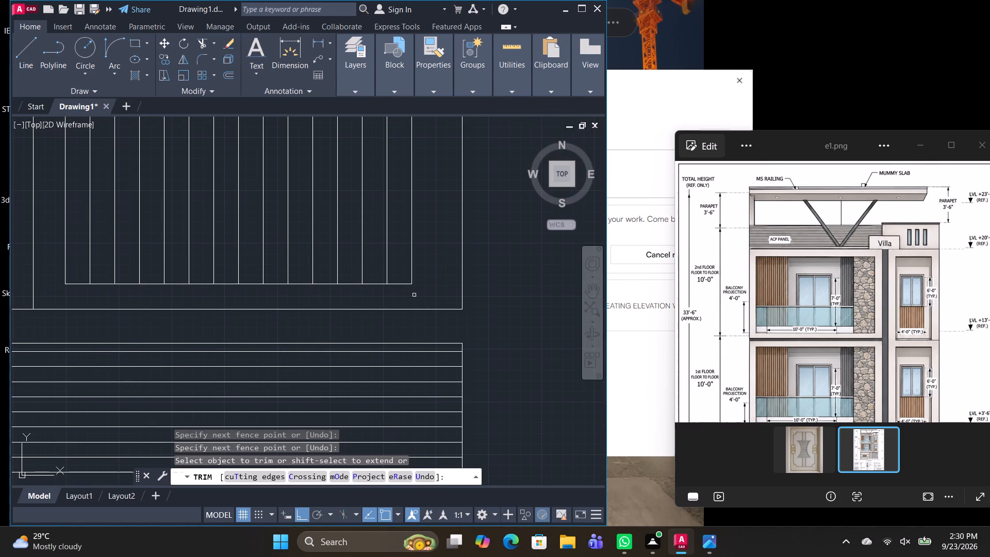
{"action": "left_click", "coordinate": [412, 273], "text": "shift"}
{"action": "left_click_drag", "start_coordinate": [400, 288], "coordinate": [403, 277]}
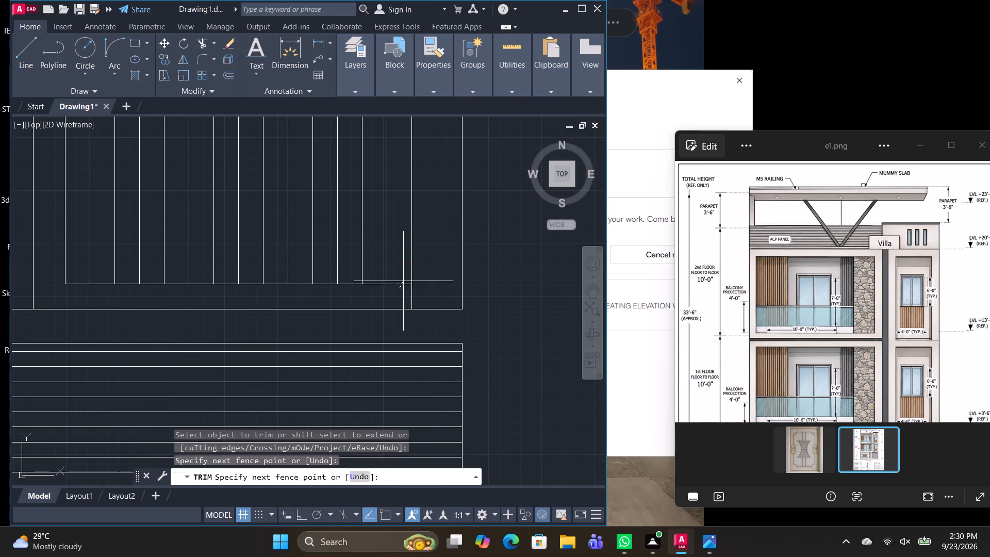
{"action": "left_click_drag", "start_coordinate": [403, 277], "coordinate": [403, 269]}
{"action": "scroll", "coordinate": [399, 254], "scroll_direction": "down", "scroll_amount": 3}
{"action": "middle_click_drag", "start_coordinate": [464, 237], "coordinate": [463, 313]}
{"action": "scroll", "coordinate": [463, 331], "scroll_direction": "down", "scroll_amount": 3}
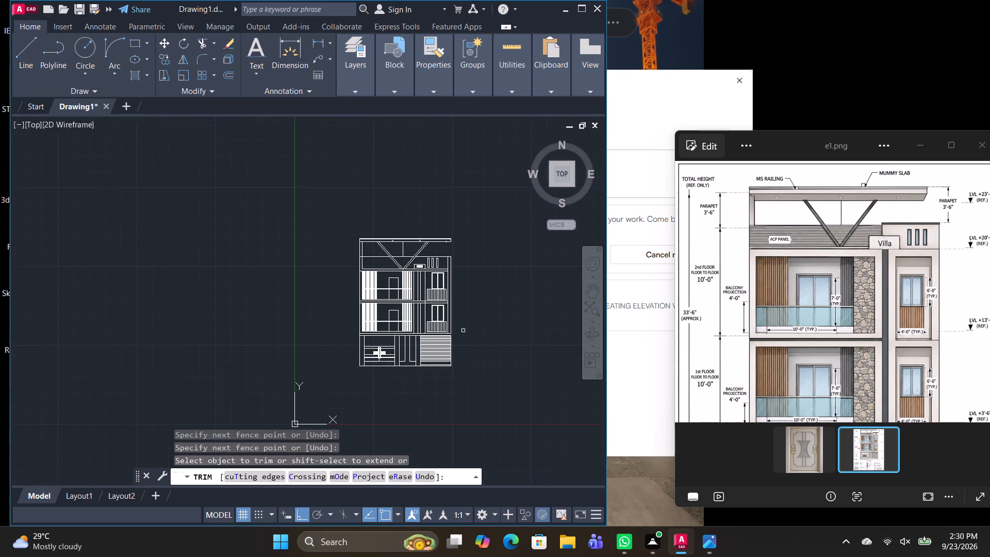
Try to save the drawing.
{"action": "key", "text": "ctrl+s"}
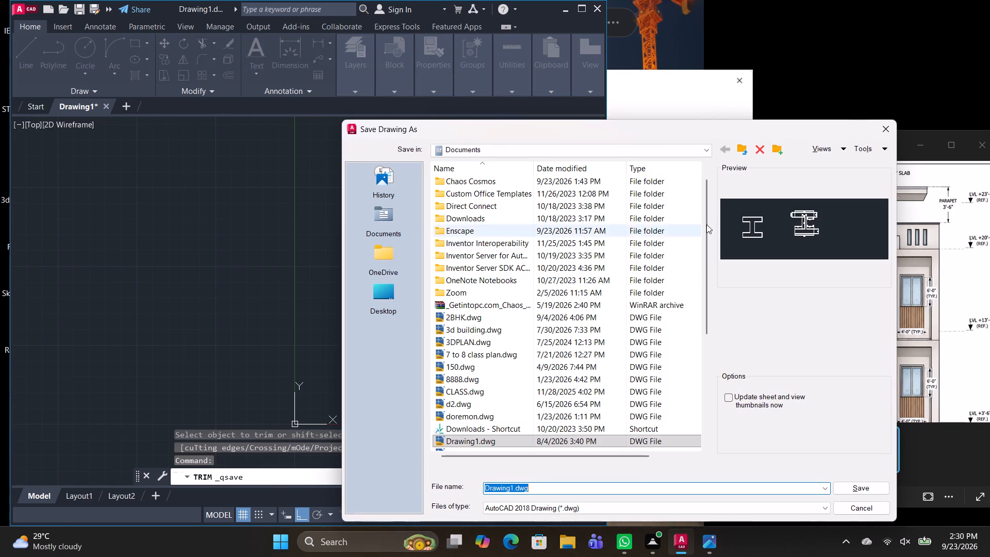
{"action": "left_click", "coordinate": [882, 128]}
Offset the top, left and right edges of the second-floor balcony door inward by 2" to form its frame.
{"action": "scroll", "coordinate": [435, 292], "scroll_direction": "up", "scroll_amount": 2}
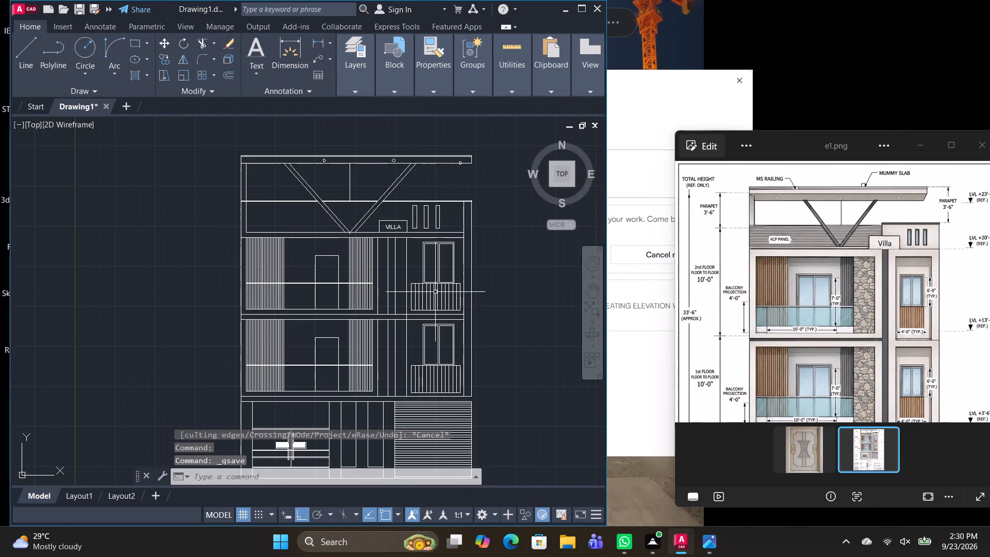
{"action": "middle_click_drag", "start_coordinate": [472, 345], "coordinate": [427, 291]}
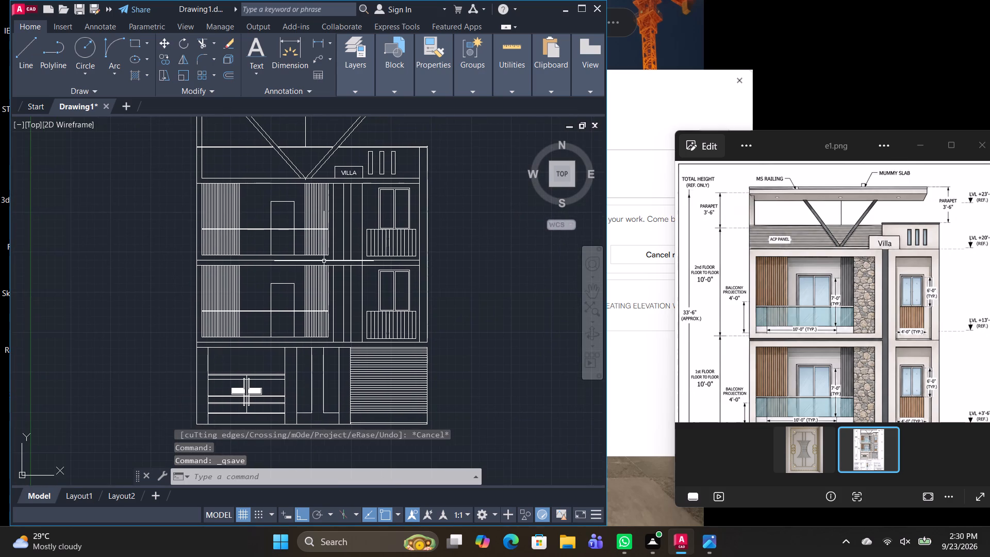
{"action": "scroll", "coordinate": [278, 236], "scroll_direction": "up", "scroll_amount": 2}
{"action": "key", "text": "o"}
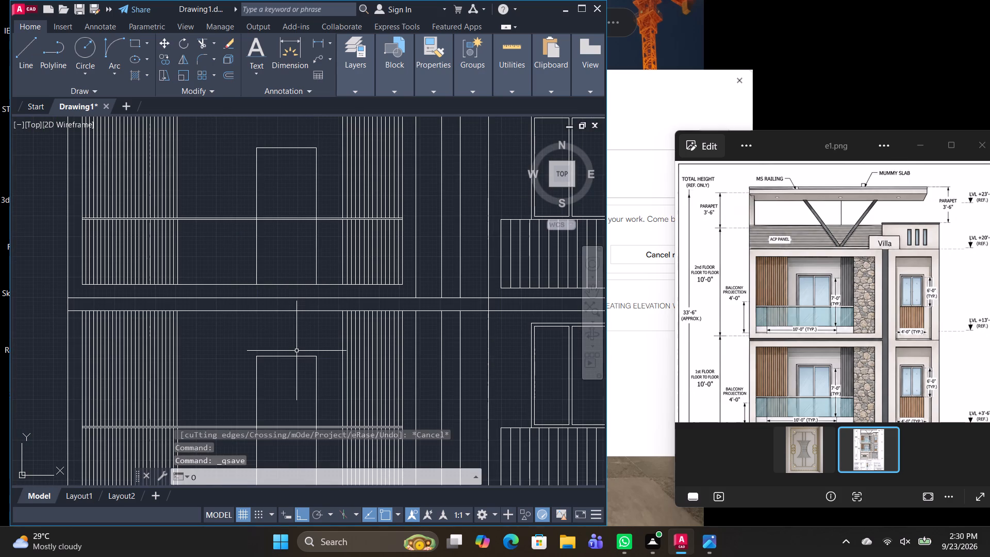
{"action": "key", "text": "Escape"}
{"action": "type", "text": "O"}
{"action": "key", "text": "space"}
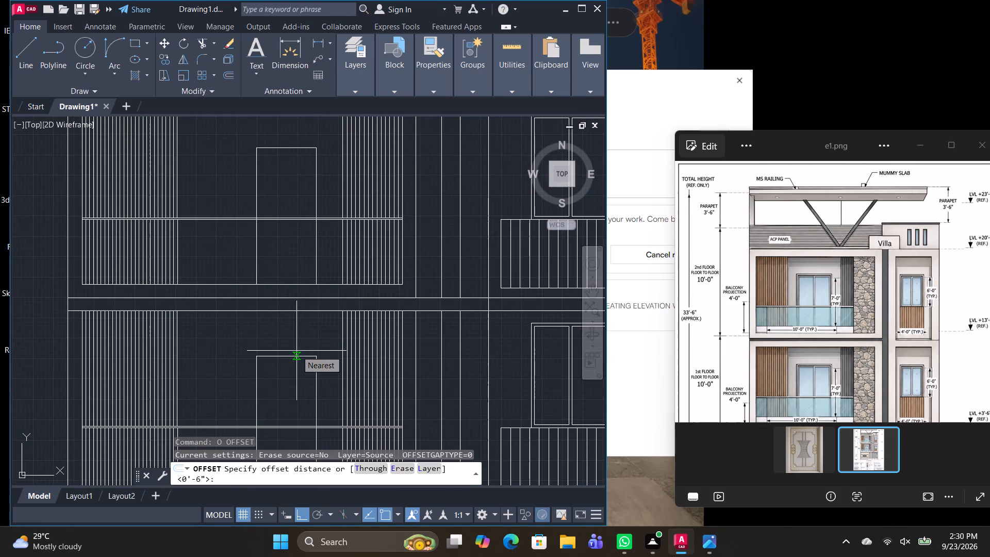
{"action": "type", "text": "2\""}
{"action": "key", "text": "Return"}
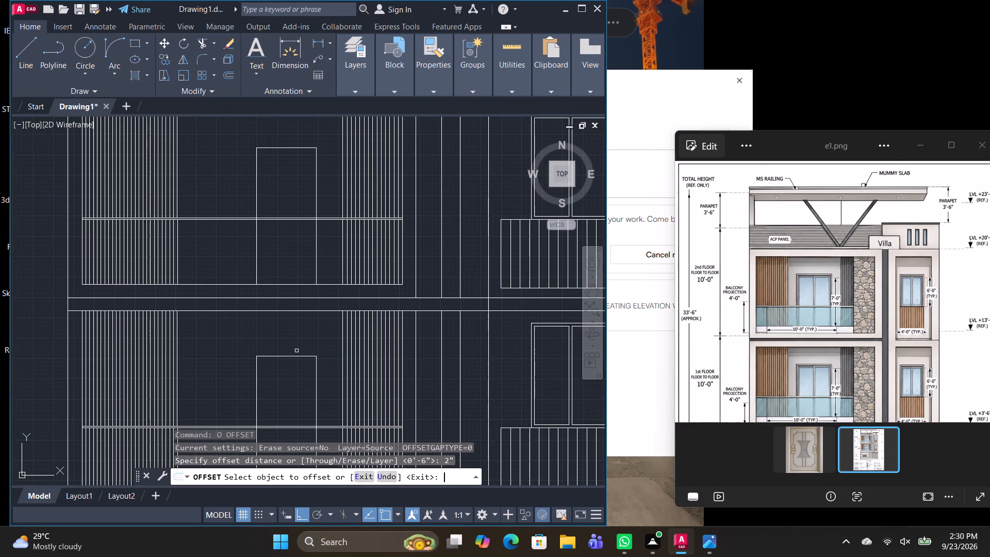
{"action": "left_click", "coordinate": [309, 149]}
{"action": "left_click", "coordinate": [302, 177]}
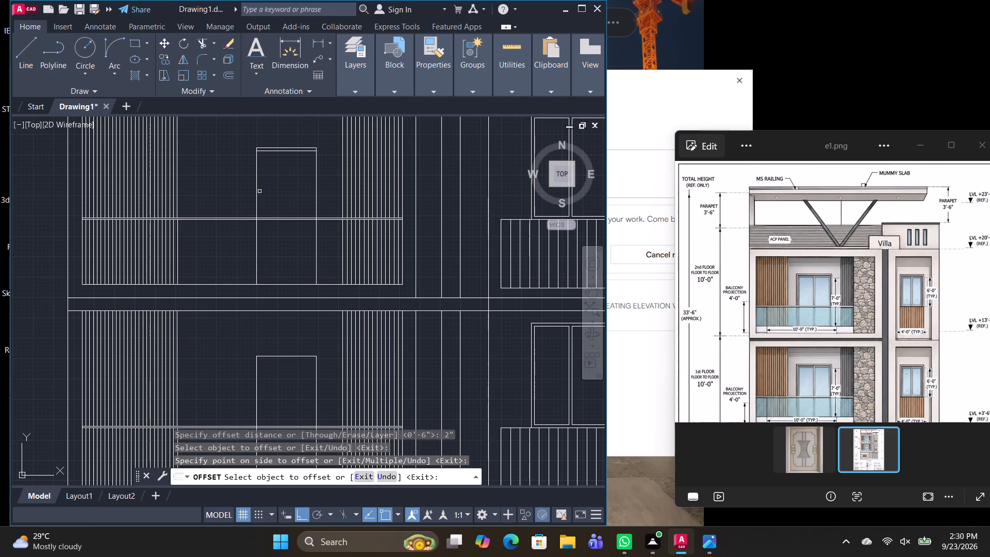
{"action": "left_click", "coordinate": [257, 192]}
{"action": "left_click", "coordinate": [279, 193]}
{"action": "left_click", "coordinate": [315, 195]}
{"action": "left_click", "coordinate": [300, 192]}
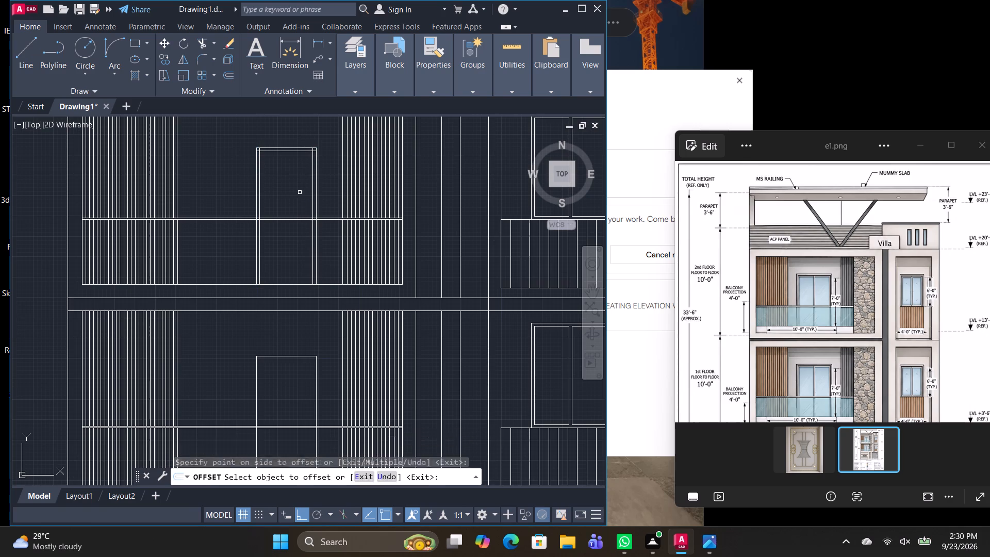
Offset the left, top and right edges of the first-floor balcony door inward by 2".
{"action": "left_click", "coordinate": [258, 378]}
{"action": "left_click", "coordinate": [256, 377]}
{"action": "left_click", "coordinate": [261, 380]}
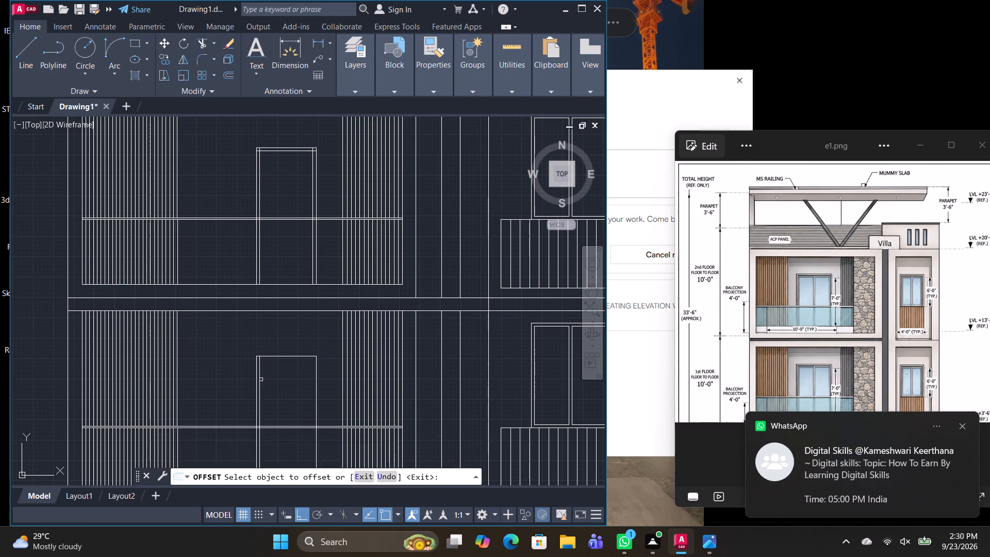
{"action": "left_click", "coordinate": [274, 355]}
{"action": "left_click", "coordinate": [276, 379]}
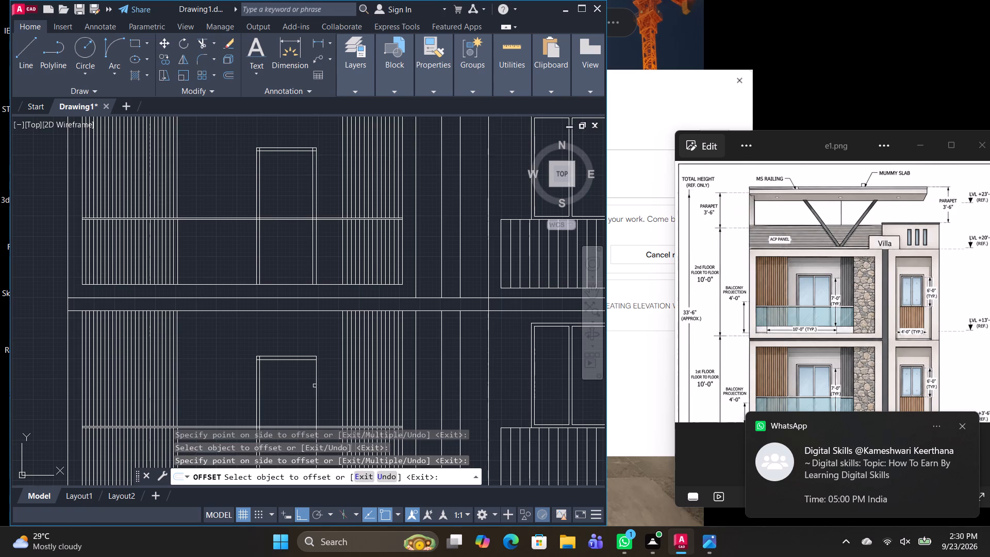
{"action": "left_click", "coordinate": [315, 386]}
{"action": "left_click", "coordinate": [291, 384]}
{"action": "middle_click_drag", "start_coordinate": [296, 391], "coordinate": [303, 340]}
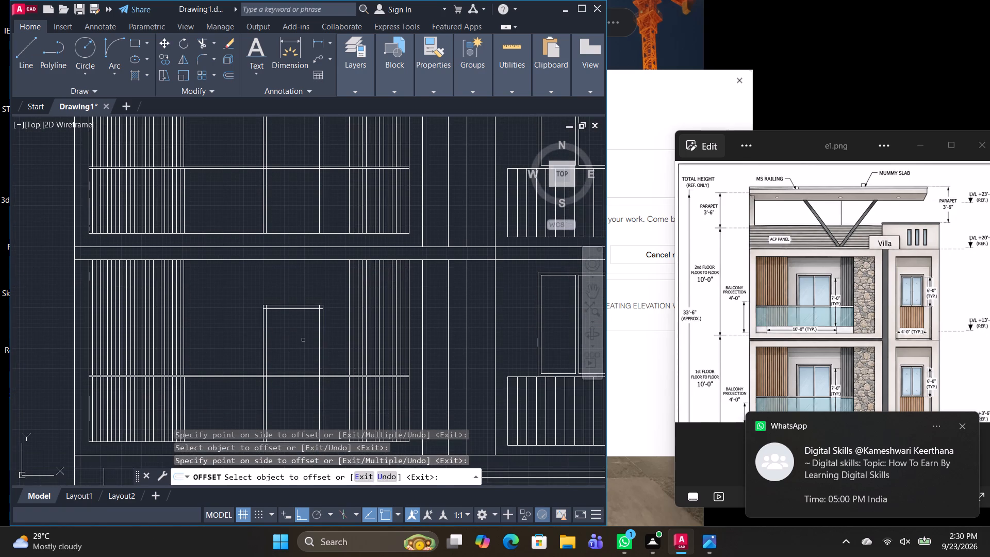
{"action": "middle_click_drag", "start_coordinate": [294, 379], "coordinate": [313, 335]}
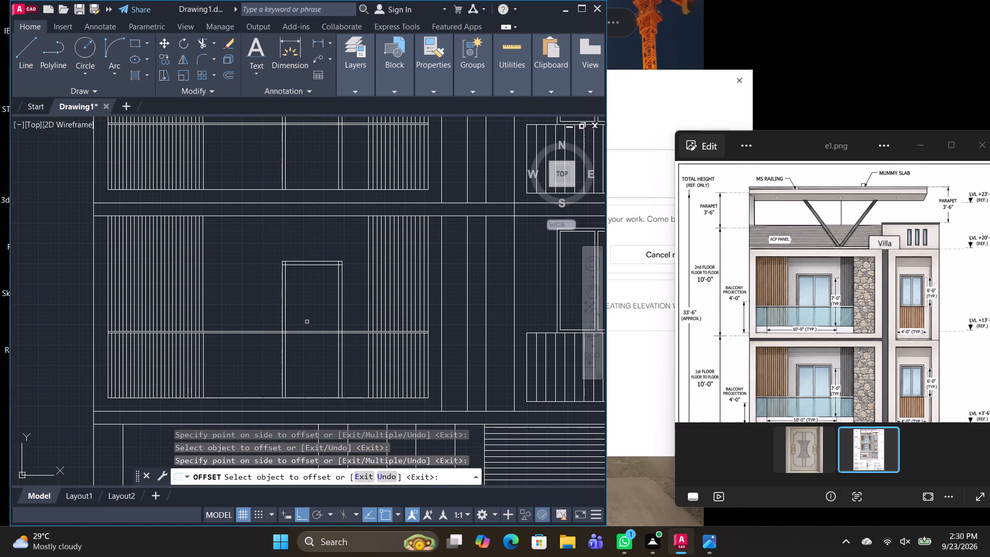
{"action": "key", "text": "Escape"}
Trim the overlapping offset lines at both upper corners of the first-floor door frame.
{"action": "type", "text": "TR"}
{"action": "key", "text": "space"}
{"action": "scroll", "coordinate": [291, 304], "scroll_direction": "up", "scroll_amount": 2}
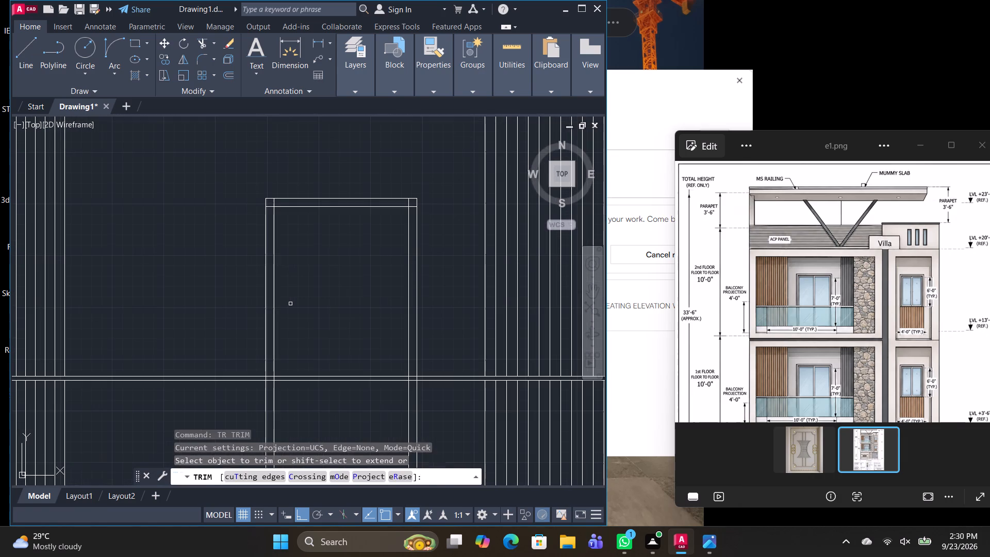
{"action": "left_click", "coordinate": [271, 208]}
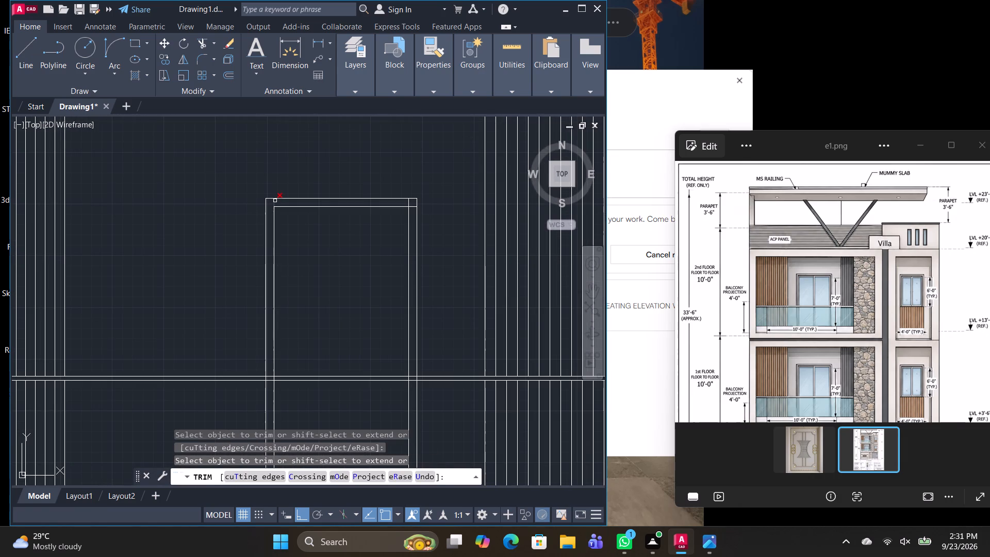
{"action": "left_click", "coordinate": [275, 202]}
{"action": "left_click", "coordinate": [412, 207]}
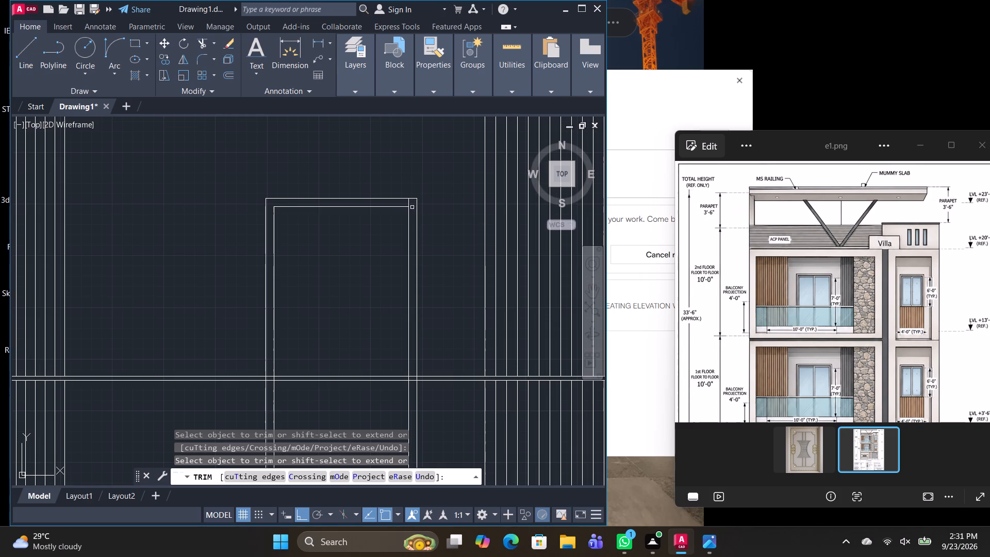
{"action": "left_click", "coordinate": [409, 202]}
Trim the overlapping offset lines at both upper corners of the second-floor door frame.
{"action": "middle_click_drag", "start_coordinate": [413, 355], "coordinate": [410, 188]}
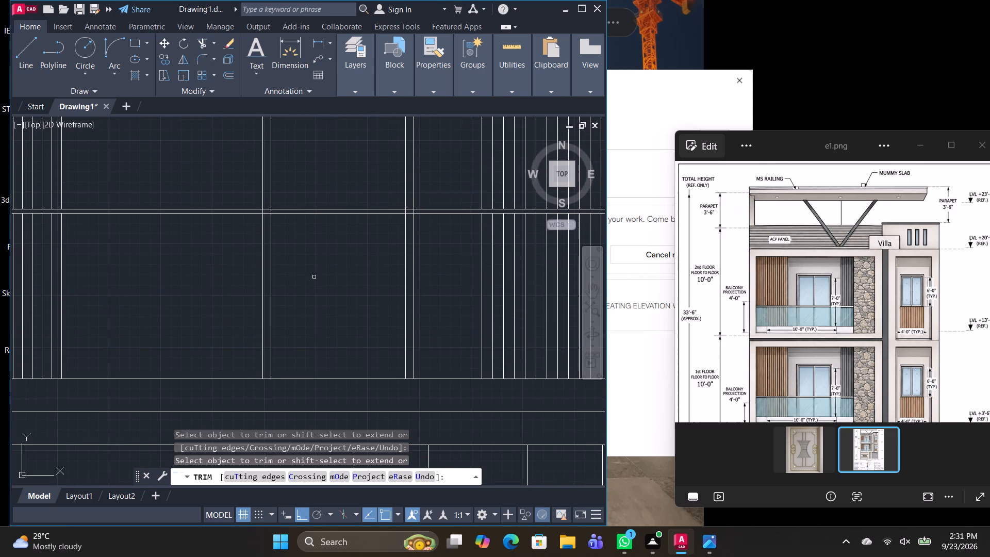
{"action": "middle_click_drag", "start_coordinate": [317, 272], "coordinate": [309, 438]}
{"action": "middle_click_drag", "start_coordinate": [277, 161], "coordinate": [295, 449]}
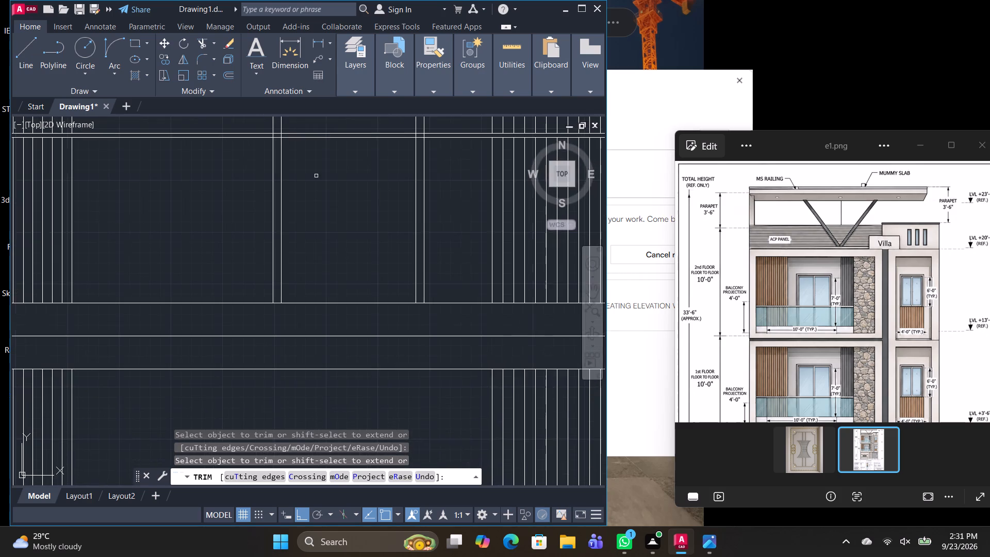
{"action": "middle_click_drag", "start_coordinate": [316, 168], "coordinate": [321, 443]}
{"action": "scroll", "coordinate": [269, 250], "scroll_direction": "up", "scroll_amount": 3}
{"action": "left_click", "coordinate": [302, 215]}
{"action": "left_click_drag", "start_coordinate": [300, 237], "coordinate": [300, 231]}
{"action": "left_click_drag", "start_coordinate": [307, 210], "coordinate": [340, 204]}
{"action": "scroll", "coordinate": [363, 227], "scroll_direction": "down", "scroll_amount": 3}
{"action": "middle_click_drag", "start_coordinate": [406, 306], "coordinate": [296, 327]}
{"action": "scroll", "coordinate": [391, 276], "scroll_direction": "up", "scroll_amount": 3}
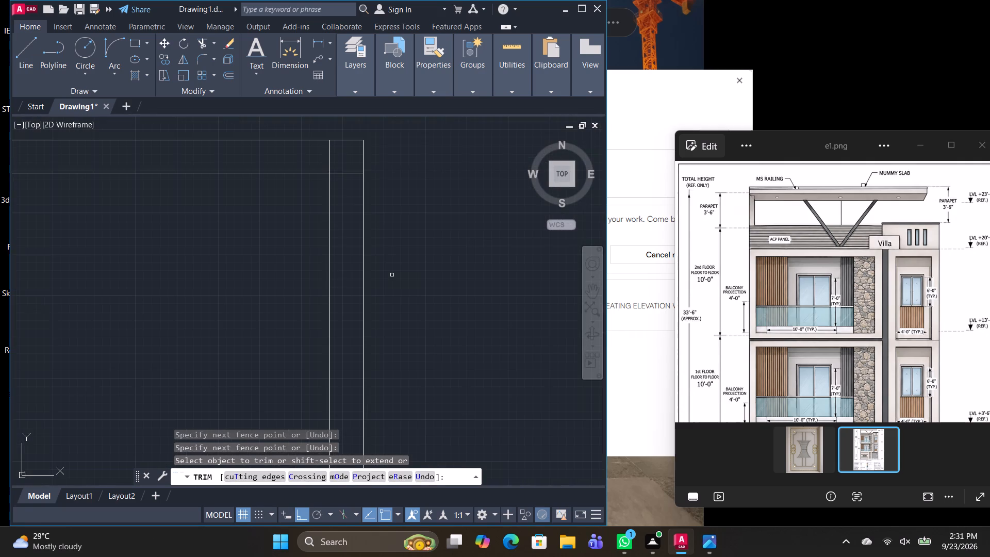
{"action": "left_click_drag", "start_coordinate": [317, 155], "coordinate": [346, 207]}
{"action": "scroll", "coordinate": [269, 274], "scroll_direction": "down", "scroll_amount": 3}
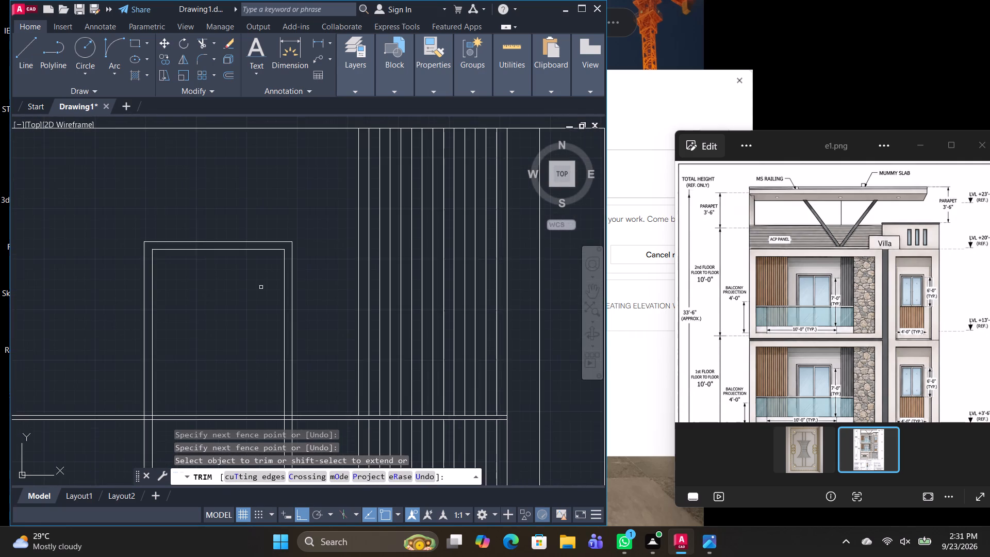
{"action": "middle_click_drag", "start_coordinate": [235, 323], "coordinate": [269, 185]}
{"action": "key", "text": "space"}
Draw a vertical centre line in the second-floor door from the inner frame's top midpoint down to the bottom line.
{"action": "type", "text": "L"}
{"action": "key", "text": "space"}
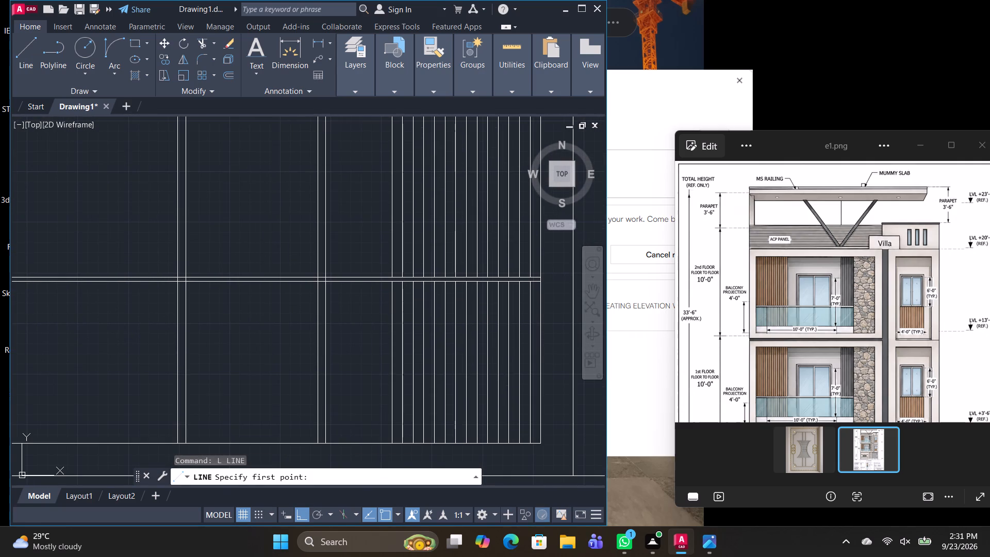
{"action": "middle_click_drag", "start_coordinate": [269, 183], "coordinate": [261, 308]}
{"action": "left_click", "coordinate": [247, 239]}
{"action": "middle_click_drag", "start_coordinate": [242, 394], "coordinate": [251, 293]}
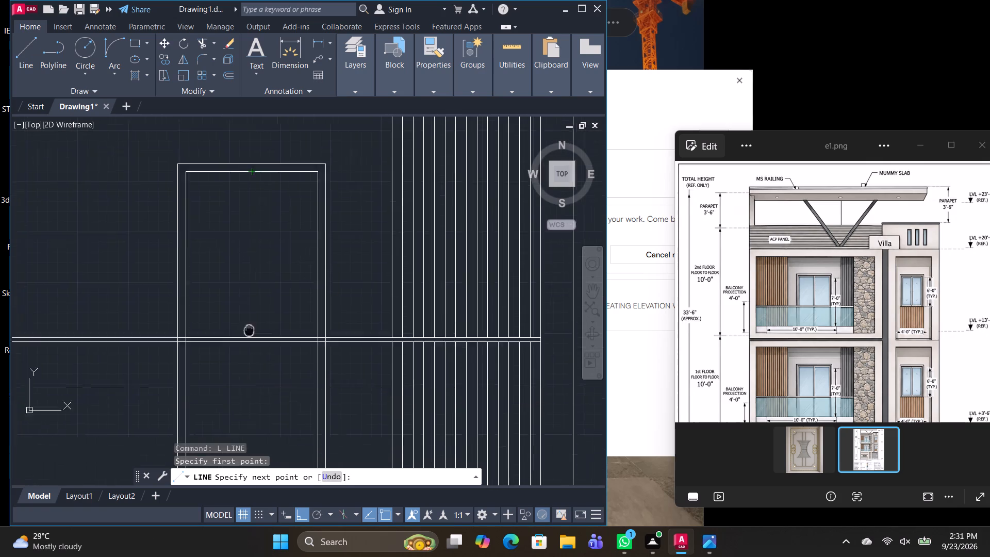
{"action": "middle_click_drag", "start_coordinate": [251, 293], "coordinate": [251, 167]}
{"action": "left_click", "coordinate": [250, 339]}
{"action": "middle_click_drag", "start_coordinate": [268, 345], "coordinate": [279, 206]}
{"action": "key", "text": "space"}
Draw a vertical centre line in the first-floor door from the inner frame's top midpoint down to the bottom line.
{"action": "key", "text": "space"}
{"action": "left_click", "coordinate": [262, 394]}
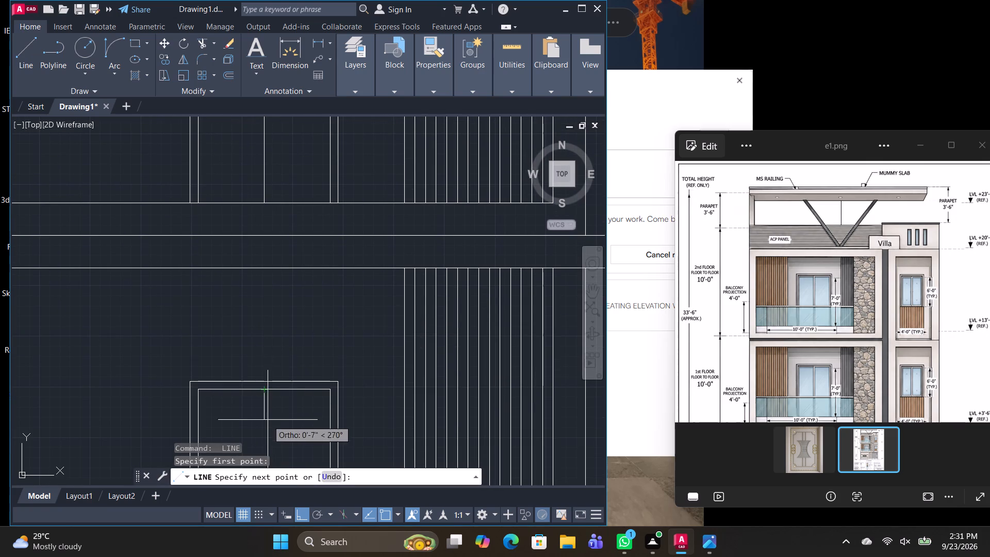
{"action": "middle_click_drag", "start_coordinate": [269, 422], "coordinate": [311, 14]}
{"action": "left_click", "coordinate": [305, 310]}
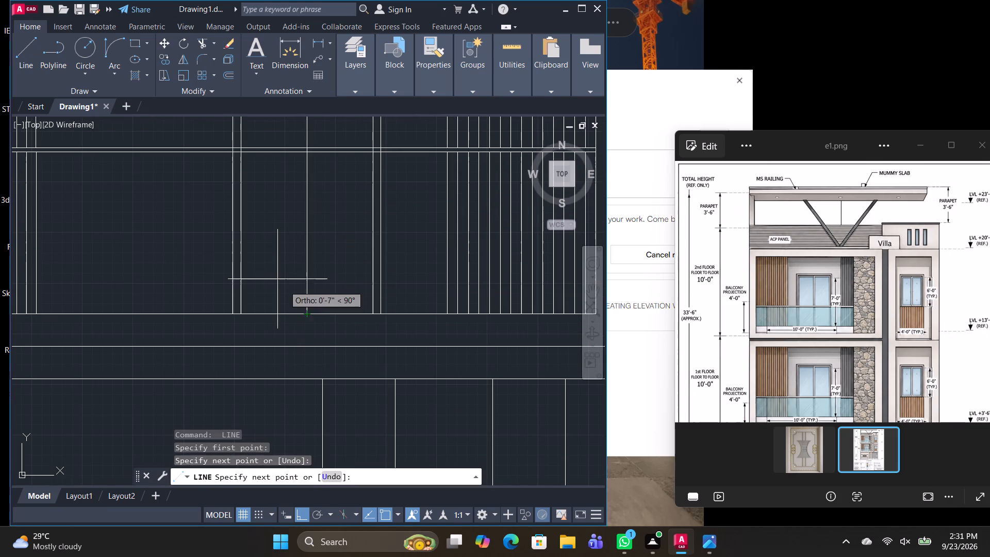
{"action": "key", "text": "space"}
Offset the first-floor door's centre line by 1" to both sides.
{"action": "type", "text": "O 1\""}
{"action": "key", "text": "Return"}
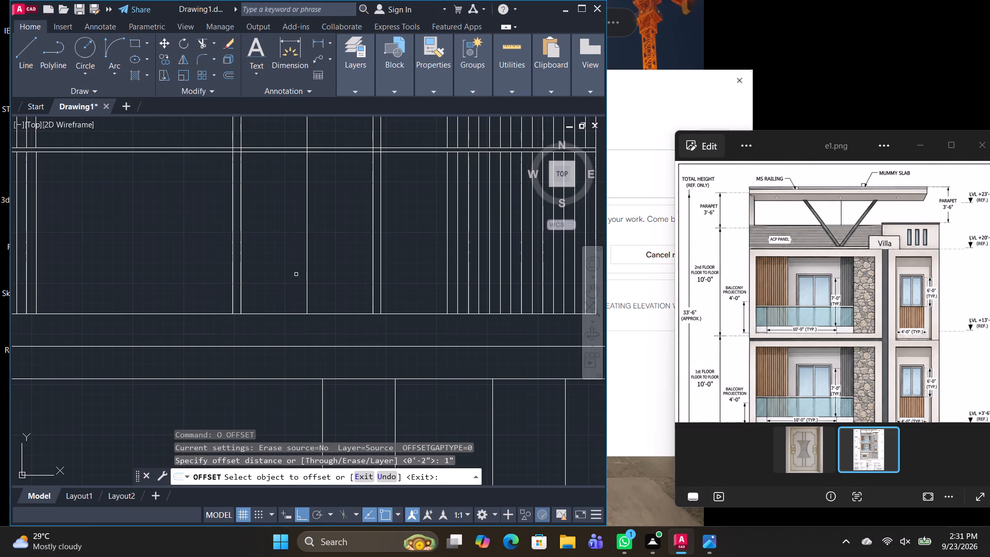
{"action": "left_click", "coordinate": [307, 273]}
{"action": "left_click", "coordinate": [316, 272]}
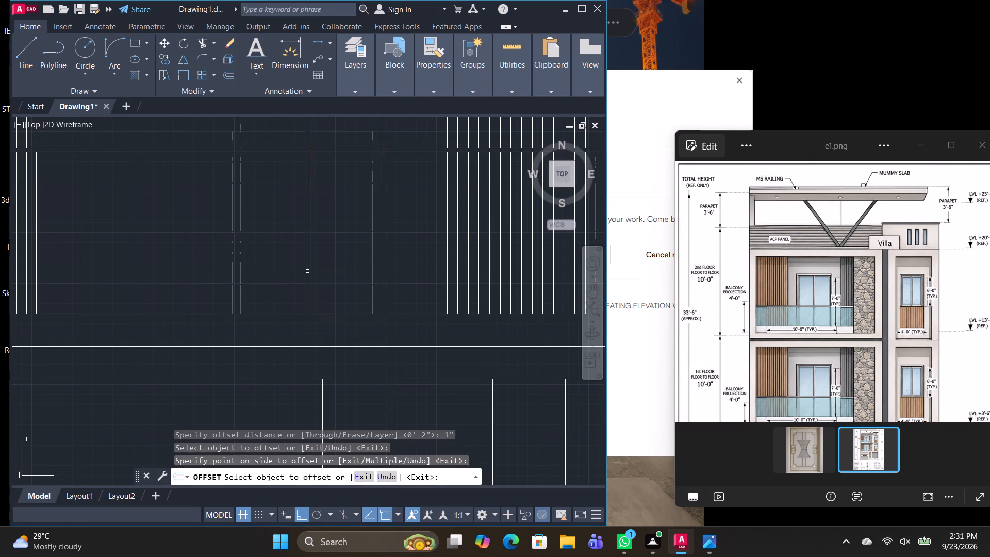
{"action": "left_click", "coordinate": [307, 271]}
{"action": "left_click", "coordinate": [293, 275]}
Offset the second-floor door's centre line by 1" to both sides.
{"action": "middle_click_drag", "start_coordinate": [338, 259], "coordinate": [343, 479]}
{"action": "middle_click_drag", "start_coordinate": [312, 240], "coordinate": [321, 450]}
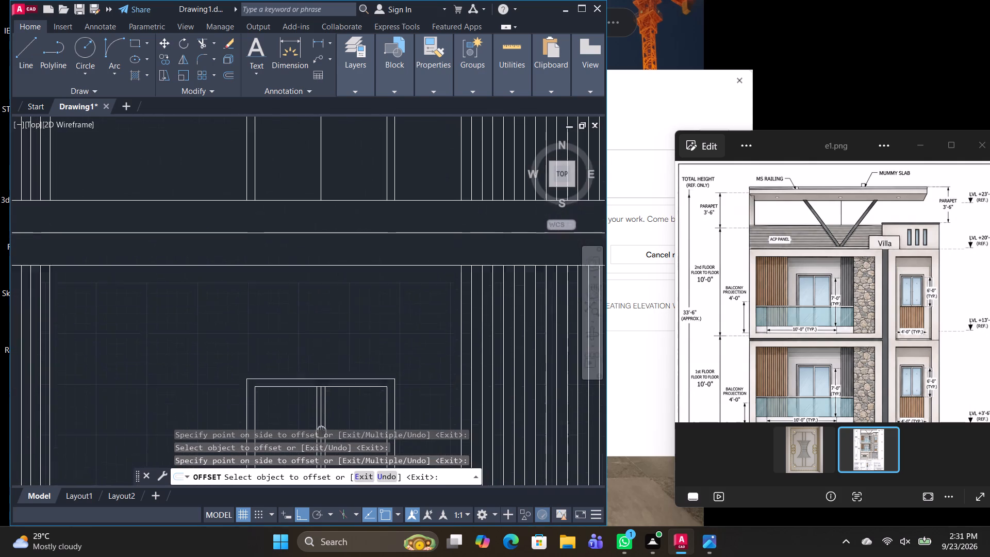
{"action": "middle_click_drag", "start_coordinate": [321, 450], "coordinate": [321, 449]}
{"action": "left_click", "coordinate": [323, 208]}
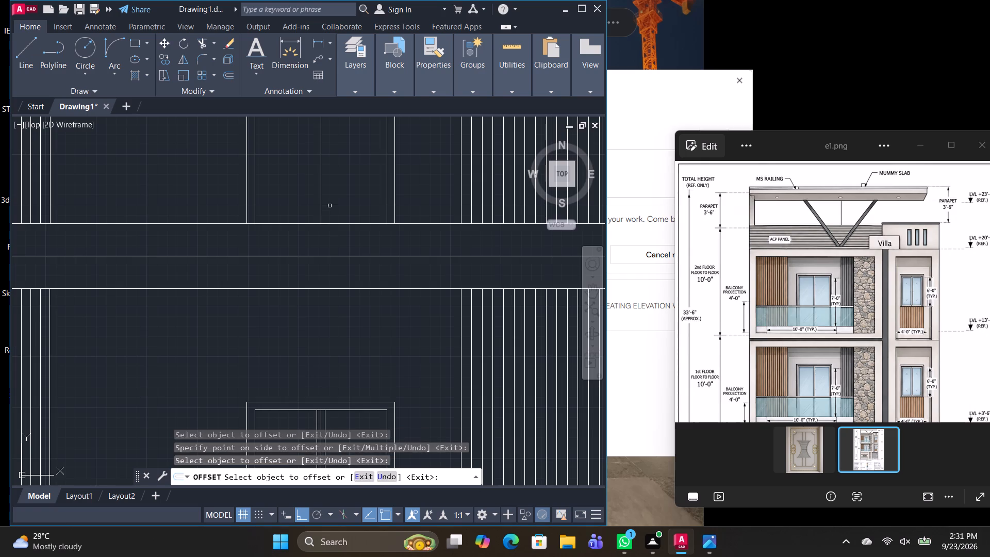
{"action": "left_click", "coordinate": [322, 205]}
{"action": "left_click", "coordinate": [335, 205]}
{"action": "left_click", "coordinate": [320, 208]}
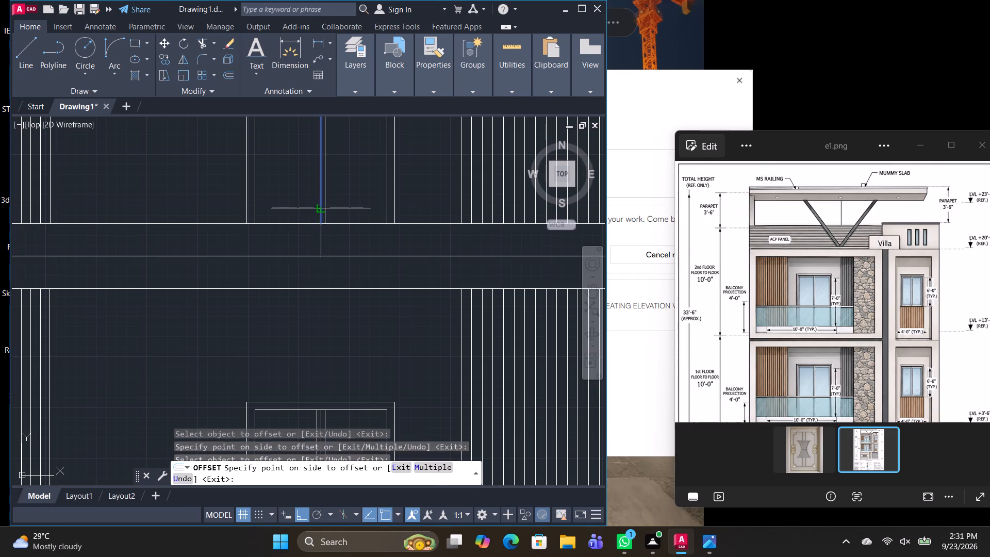
{"action": "left_click", "coordinate": [300, 206]}
{"action": "key", "text": "space"}
Erase the original centre line of the second-floor door, keeping its two offset lines.
{"action": "left_click", "coordinate": [321, 212]}
{"action": "key", "text": "Delete"}
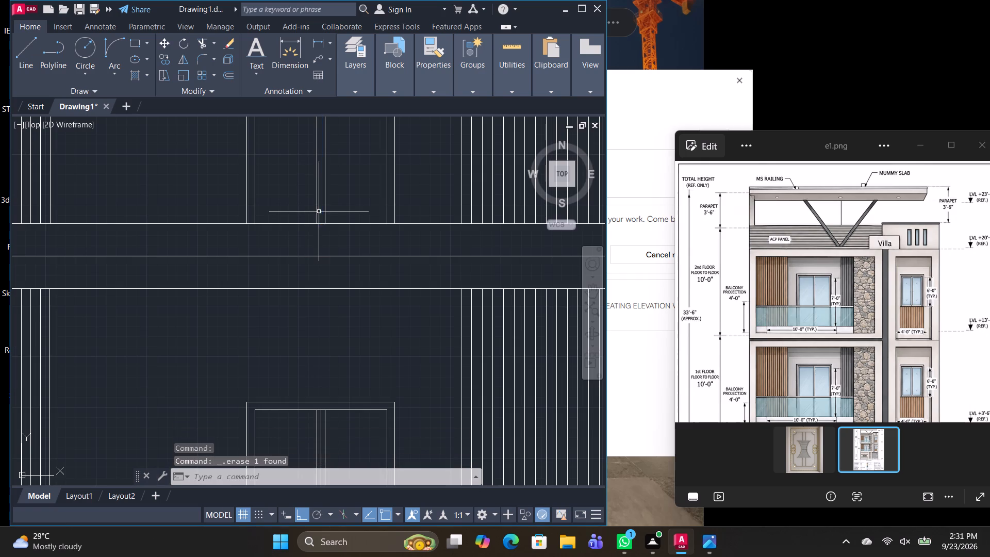
Erase the original centre line of the first-floor door, keeping its two offset lines.
{"action": "left_click", "coordinate": [321, 422]}
{"action": "key", "text": "Delete"}
{"action": "scroll", "coordinate": [339, 325], "scroll_direction": "down", "scroll_amount": 1}
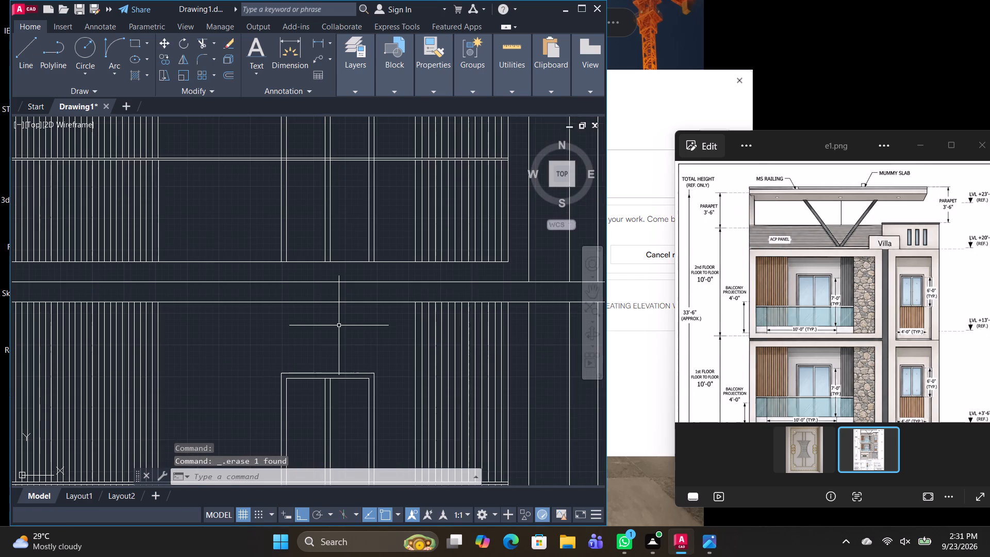
Trim the inner frame's top line between the two centre lines on both the first- and second-floor doors.
{"action": "type", "text": "TR"}
{"action": "key", "text": "space"}
{"action": "scroll", "coordinate": [333, 379], "scroll_direction": "up", "scroll_amount": 1}
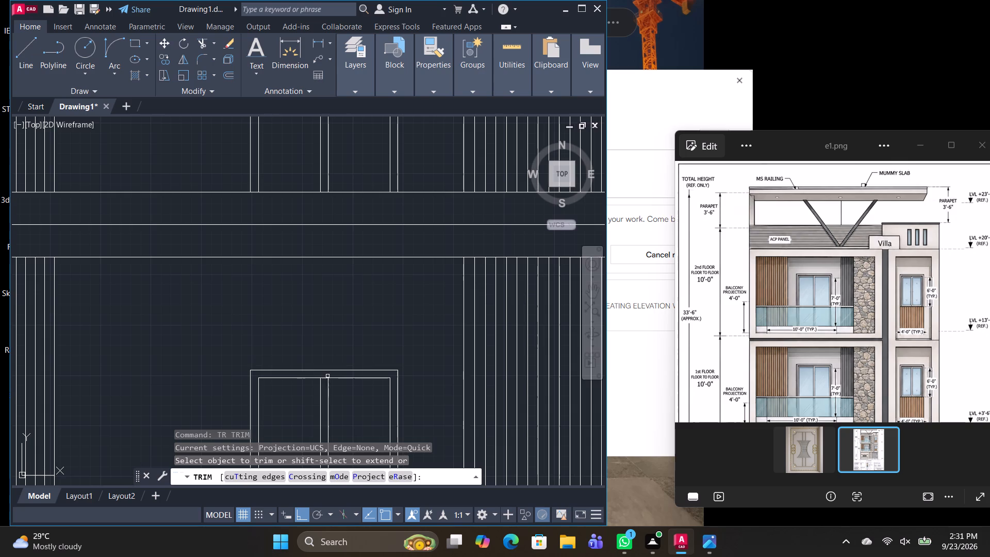
{"action": "left_click", "coordinate": [323, 380]}
{"action": "middle_click_drag", "start_coordinate": [344, 259], "coordinate": [343, 385]}
{"action": "middle_click_drag", "start_coordinate": [331, 202], "coordinate": [320, 440]}
{"action": "scroll", "coordinate": [316, 227], "scroll_direction": "up", "scroll_amount": 1}
{"action": "left_click", "coordinate": [312, 227]}
{"action": "scroll", "coordinate": [348, 307], "scroll_direction": "down", "scroll_amount": 2}
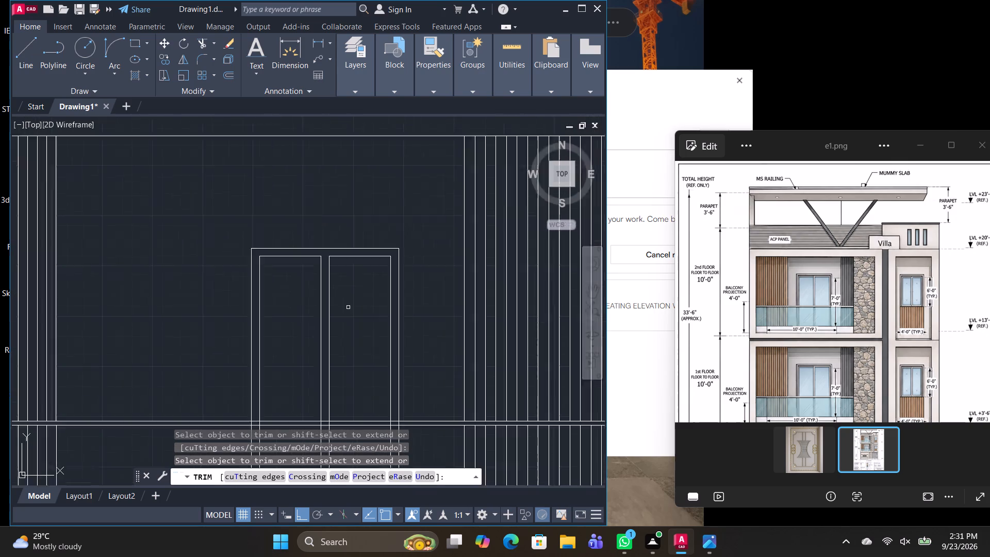
{"action": "scroll", "coordinate": [348, 307], "scroll_direction": "down", "scroll_amount": 1}
{"action": "middle_click_drag", "start_coordinate": [365, 355], "coordinate": [322, 182]}
{"action": "key", "text": "Escape"}
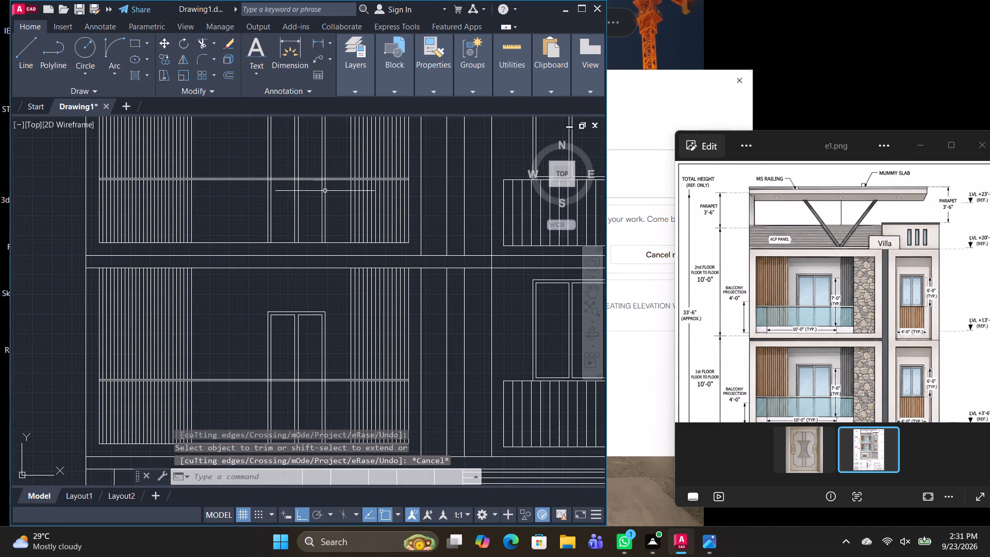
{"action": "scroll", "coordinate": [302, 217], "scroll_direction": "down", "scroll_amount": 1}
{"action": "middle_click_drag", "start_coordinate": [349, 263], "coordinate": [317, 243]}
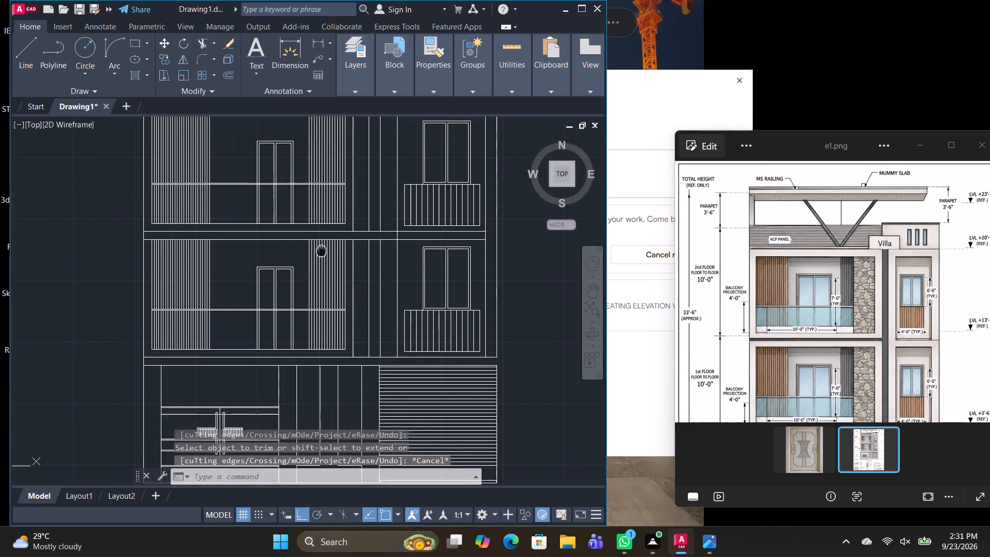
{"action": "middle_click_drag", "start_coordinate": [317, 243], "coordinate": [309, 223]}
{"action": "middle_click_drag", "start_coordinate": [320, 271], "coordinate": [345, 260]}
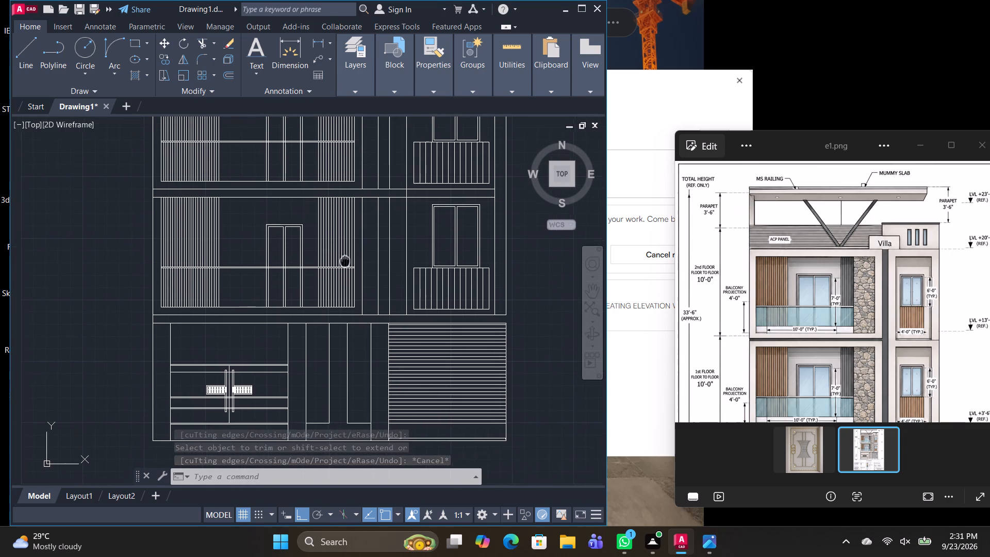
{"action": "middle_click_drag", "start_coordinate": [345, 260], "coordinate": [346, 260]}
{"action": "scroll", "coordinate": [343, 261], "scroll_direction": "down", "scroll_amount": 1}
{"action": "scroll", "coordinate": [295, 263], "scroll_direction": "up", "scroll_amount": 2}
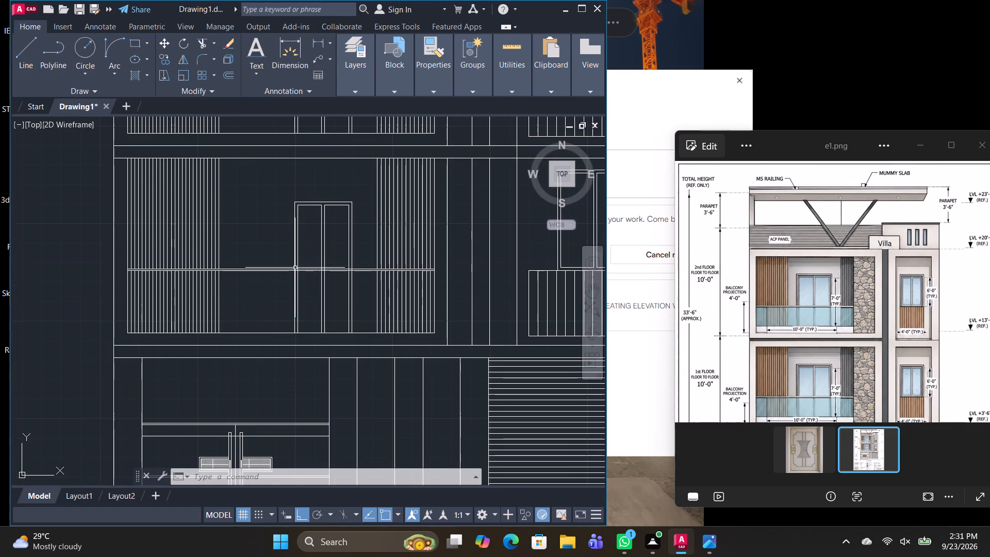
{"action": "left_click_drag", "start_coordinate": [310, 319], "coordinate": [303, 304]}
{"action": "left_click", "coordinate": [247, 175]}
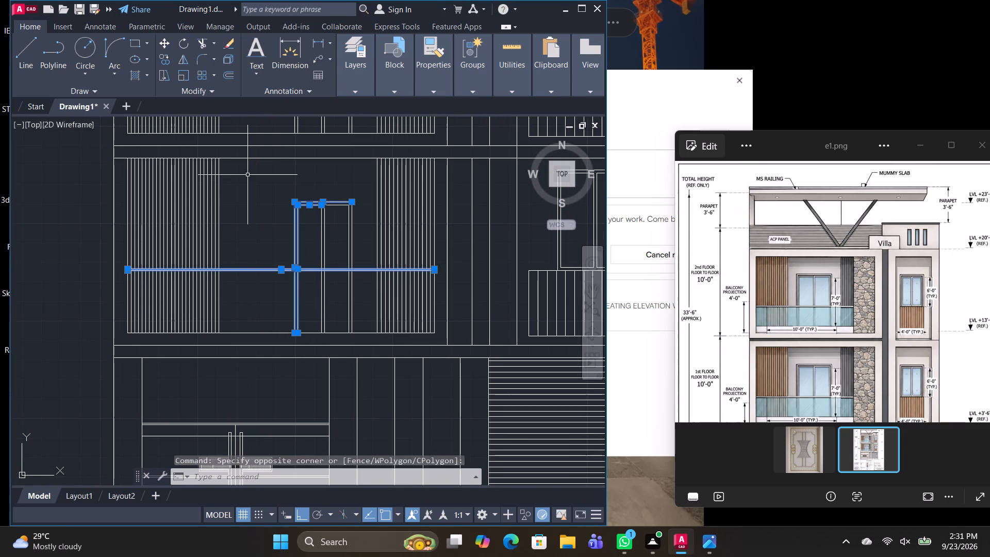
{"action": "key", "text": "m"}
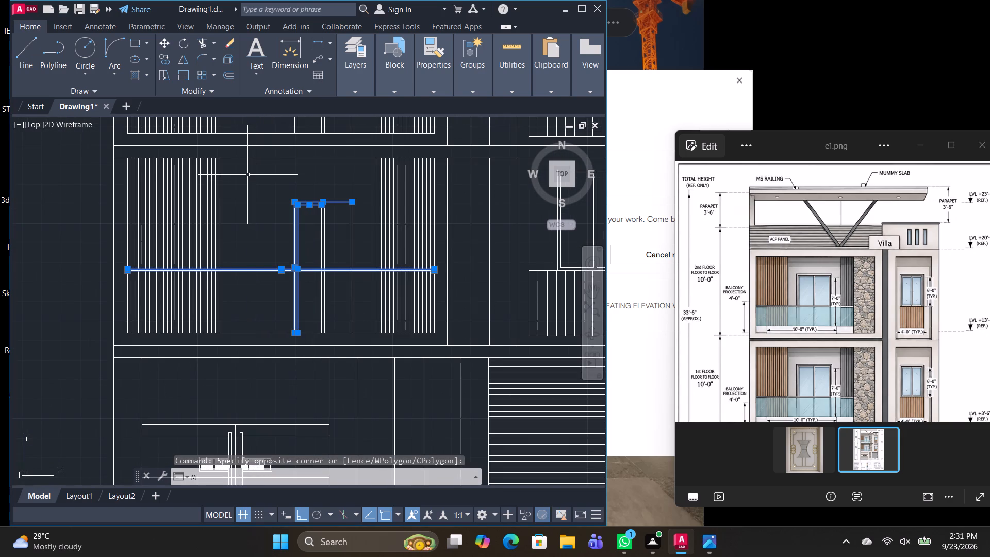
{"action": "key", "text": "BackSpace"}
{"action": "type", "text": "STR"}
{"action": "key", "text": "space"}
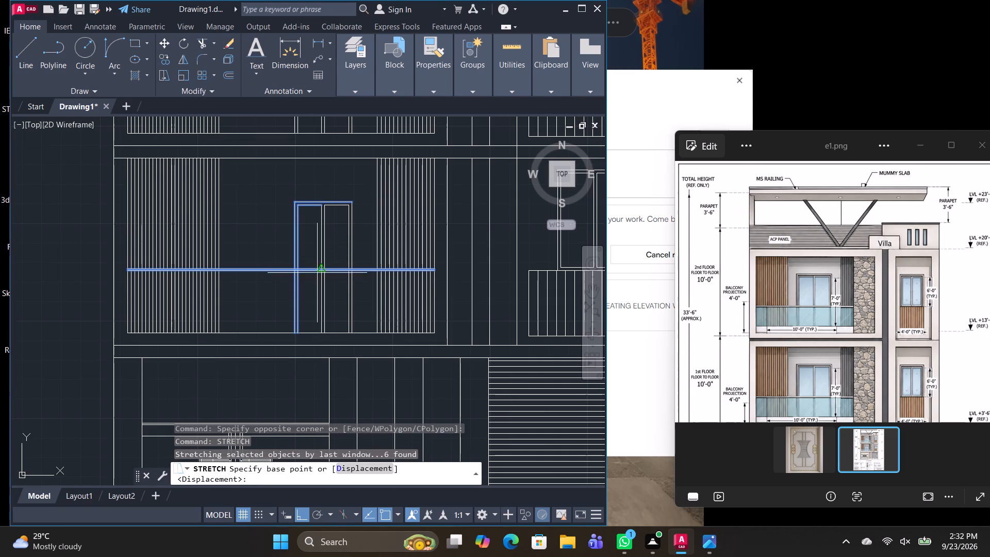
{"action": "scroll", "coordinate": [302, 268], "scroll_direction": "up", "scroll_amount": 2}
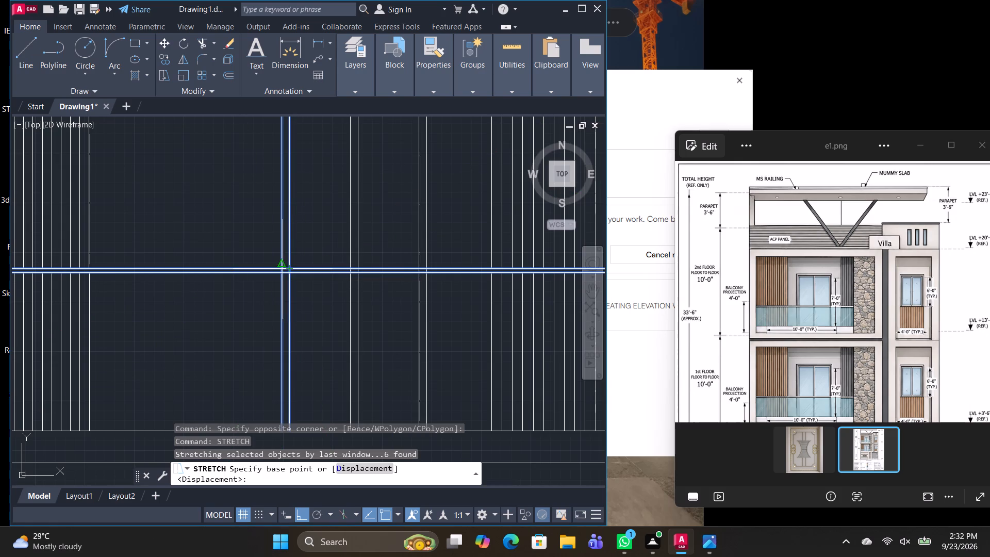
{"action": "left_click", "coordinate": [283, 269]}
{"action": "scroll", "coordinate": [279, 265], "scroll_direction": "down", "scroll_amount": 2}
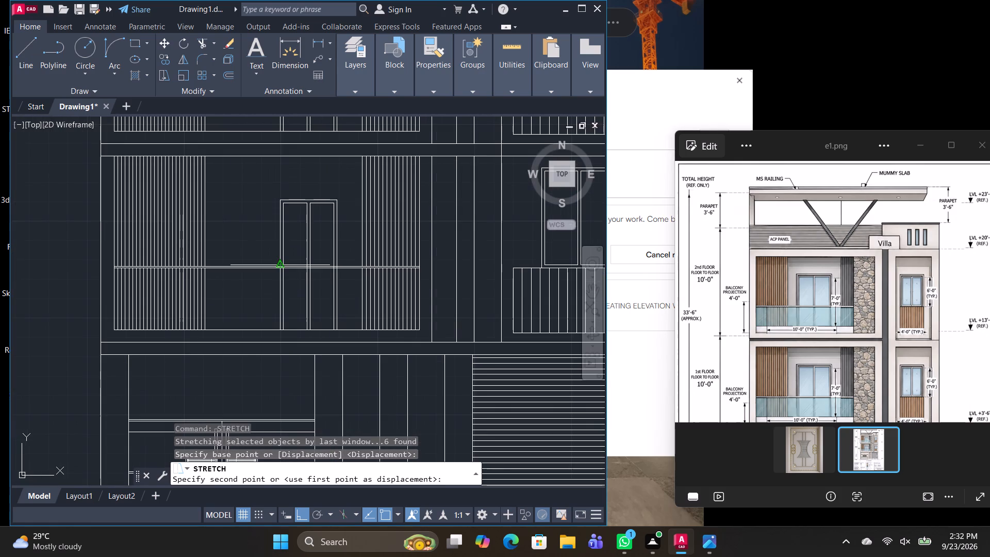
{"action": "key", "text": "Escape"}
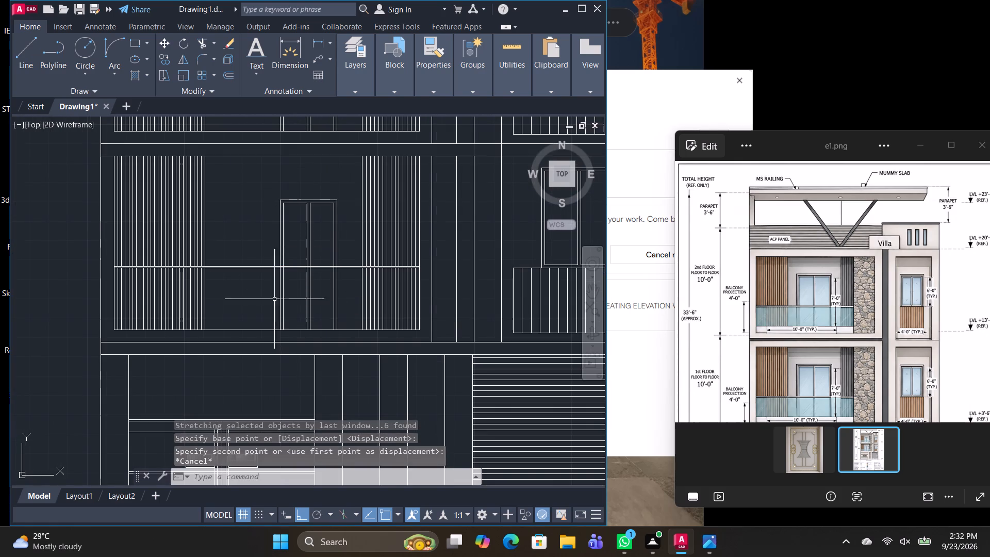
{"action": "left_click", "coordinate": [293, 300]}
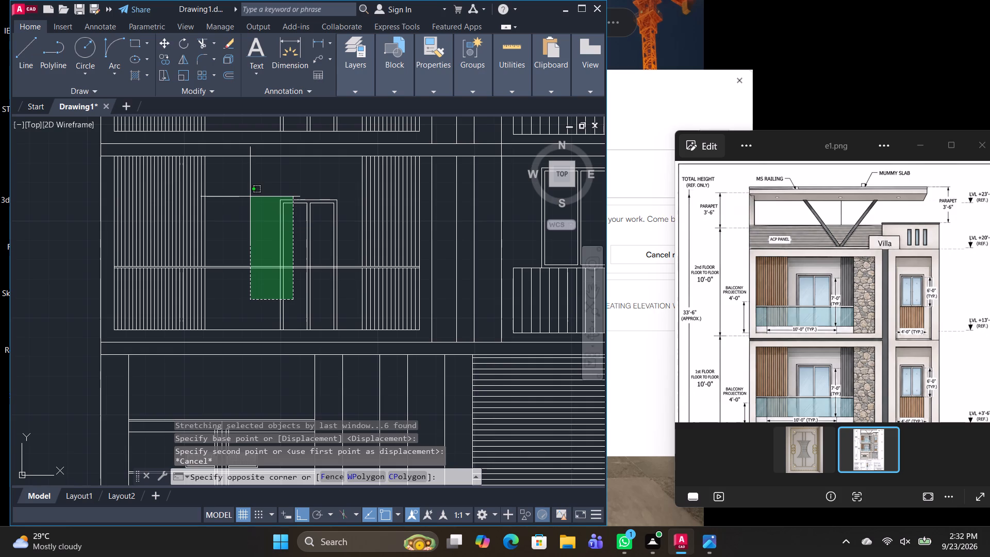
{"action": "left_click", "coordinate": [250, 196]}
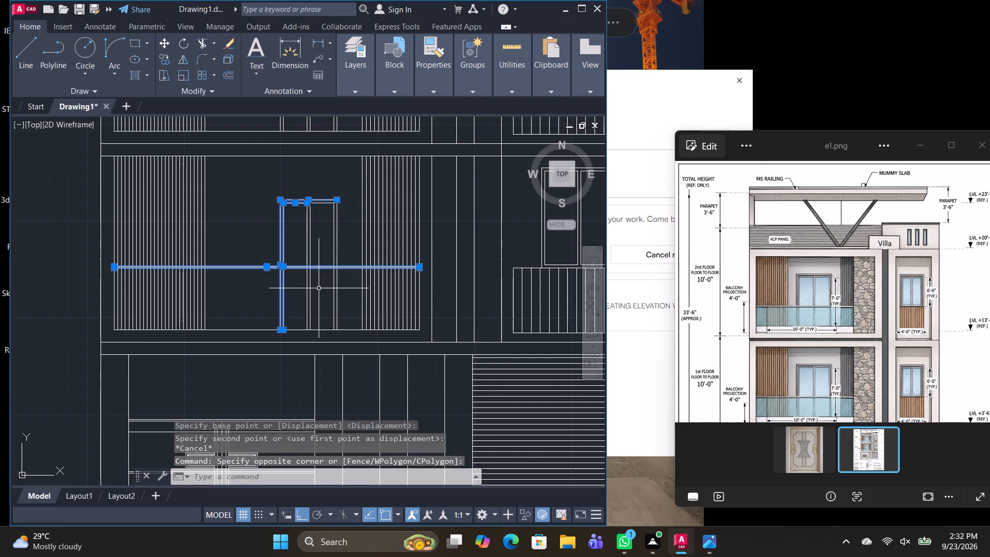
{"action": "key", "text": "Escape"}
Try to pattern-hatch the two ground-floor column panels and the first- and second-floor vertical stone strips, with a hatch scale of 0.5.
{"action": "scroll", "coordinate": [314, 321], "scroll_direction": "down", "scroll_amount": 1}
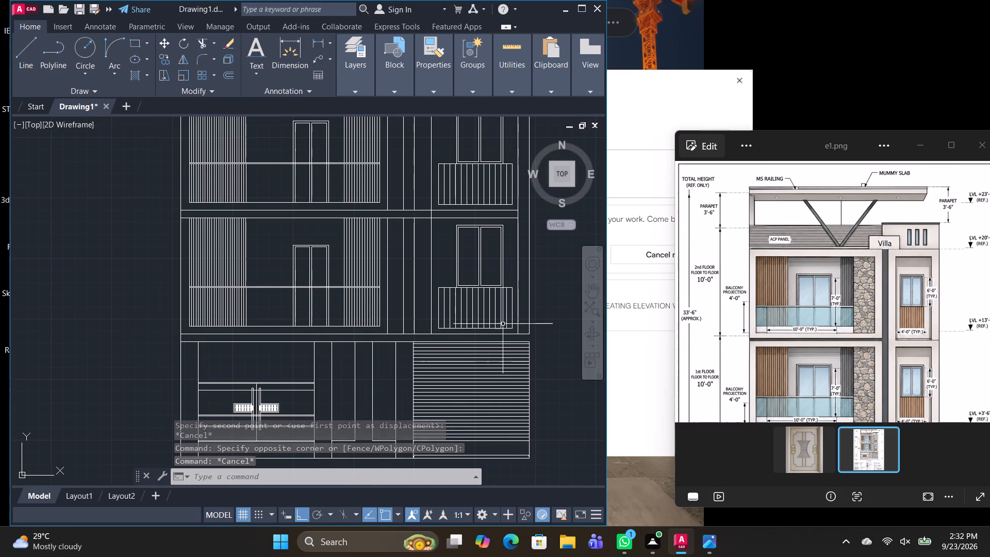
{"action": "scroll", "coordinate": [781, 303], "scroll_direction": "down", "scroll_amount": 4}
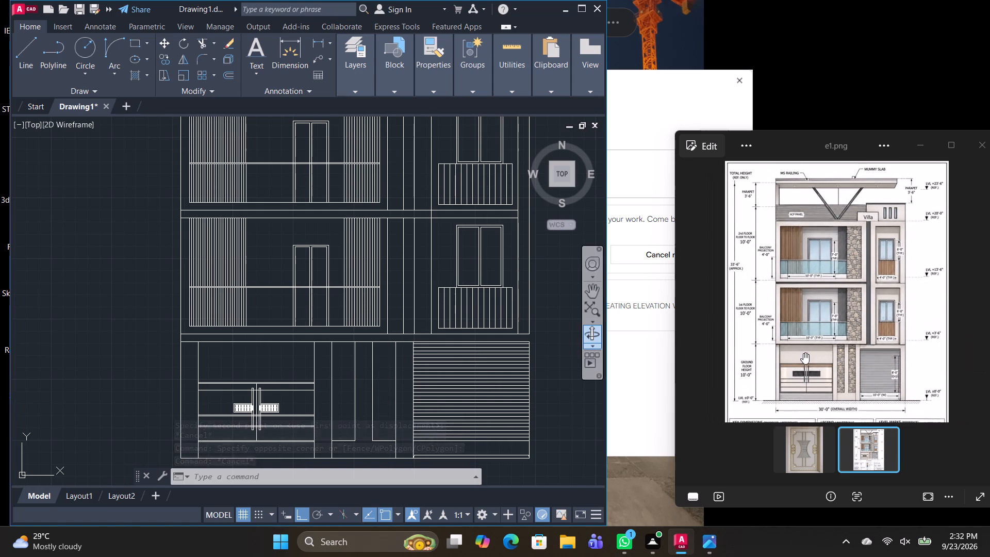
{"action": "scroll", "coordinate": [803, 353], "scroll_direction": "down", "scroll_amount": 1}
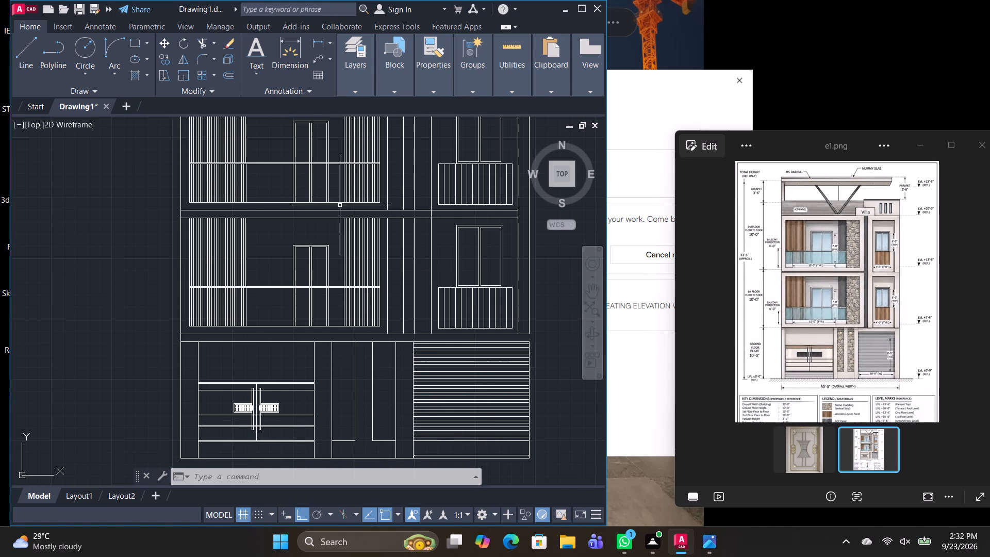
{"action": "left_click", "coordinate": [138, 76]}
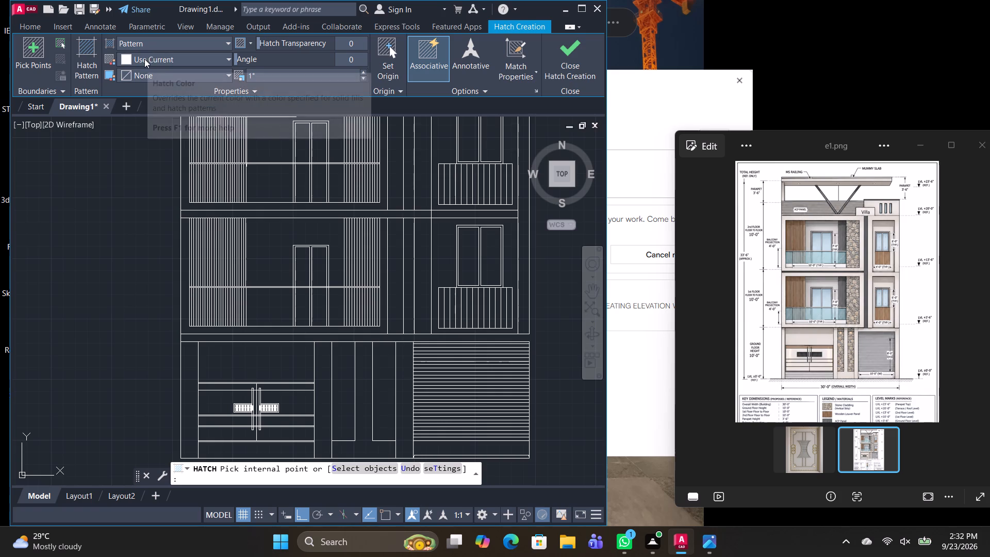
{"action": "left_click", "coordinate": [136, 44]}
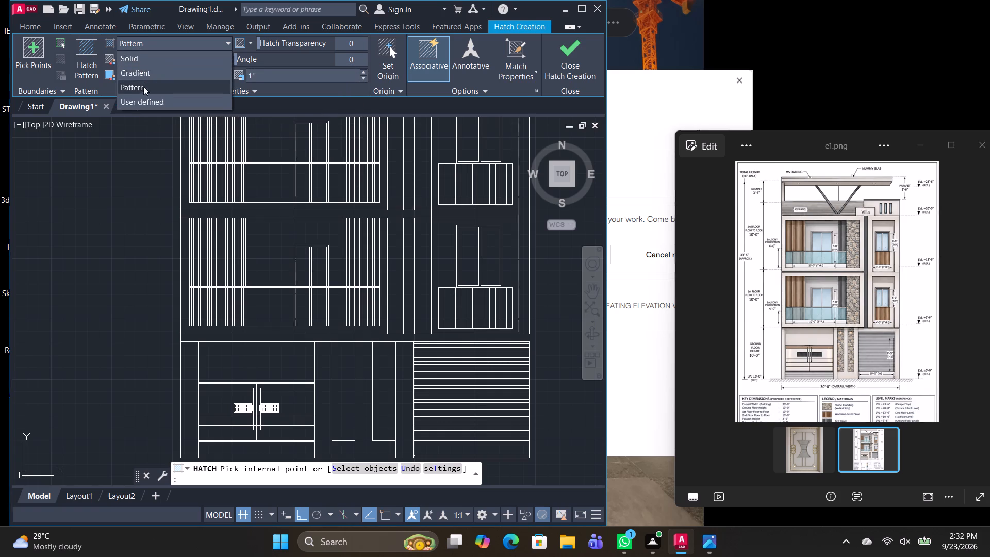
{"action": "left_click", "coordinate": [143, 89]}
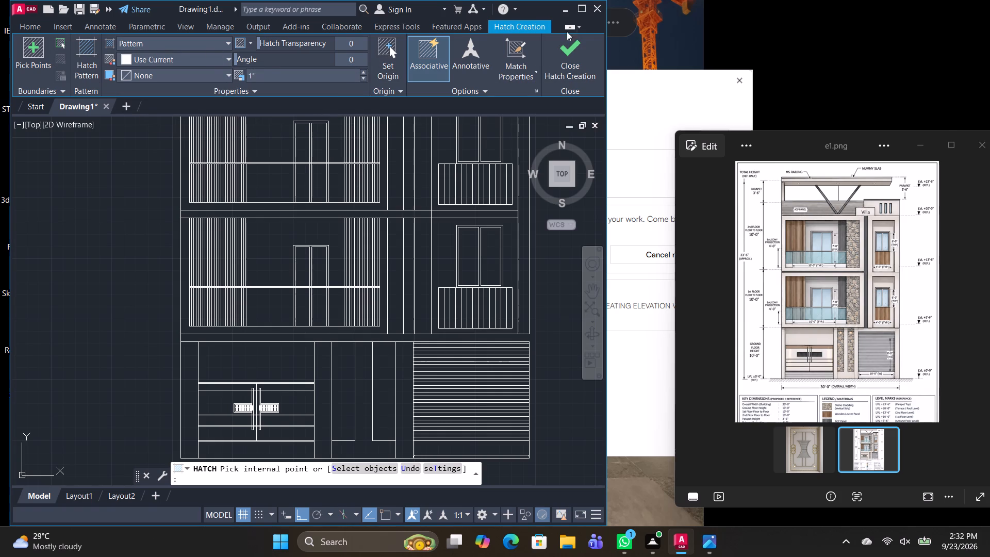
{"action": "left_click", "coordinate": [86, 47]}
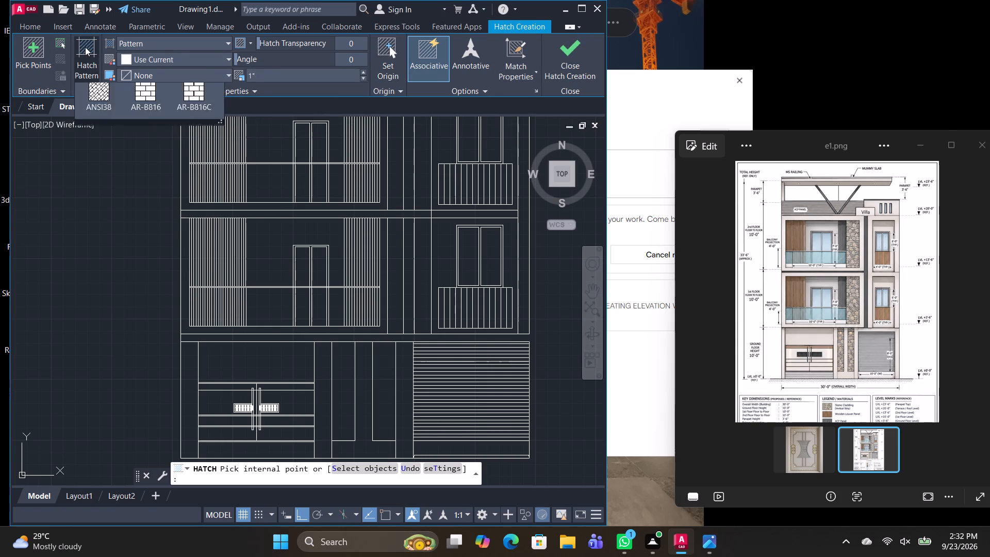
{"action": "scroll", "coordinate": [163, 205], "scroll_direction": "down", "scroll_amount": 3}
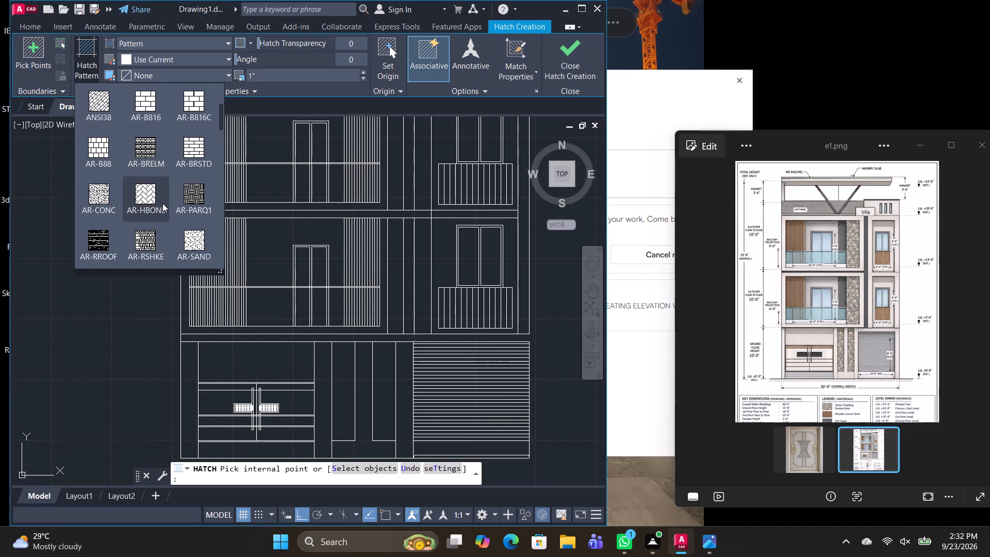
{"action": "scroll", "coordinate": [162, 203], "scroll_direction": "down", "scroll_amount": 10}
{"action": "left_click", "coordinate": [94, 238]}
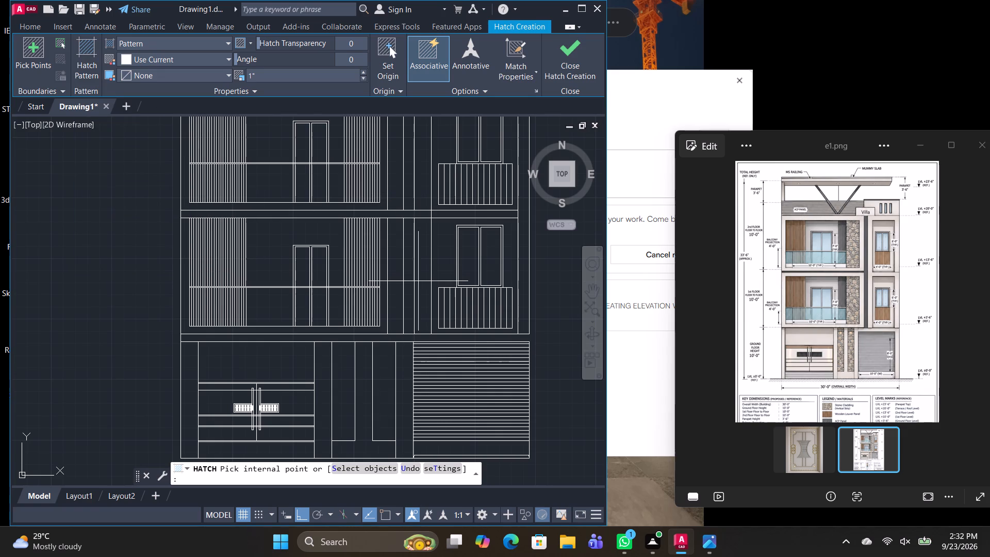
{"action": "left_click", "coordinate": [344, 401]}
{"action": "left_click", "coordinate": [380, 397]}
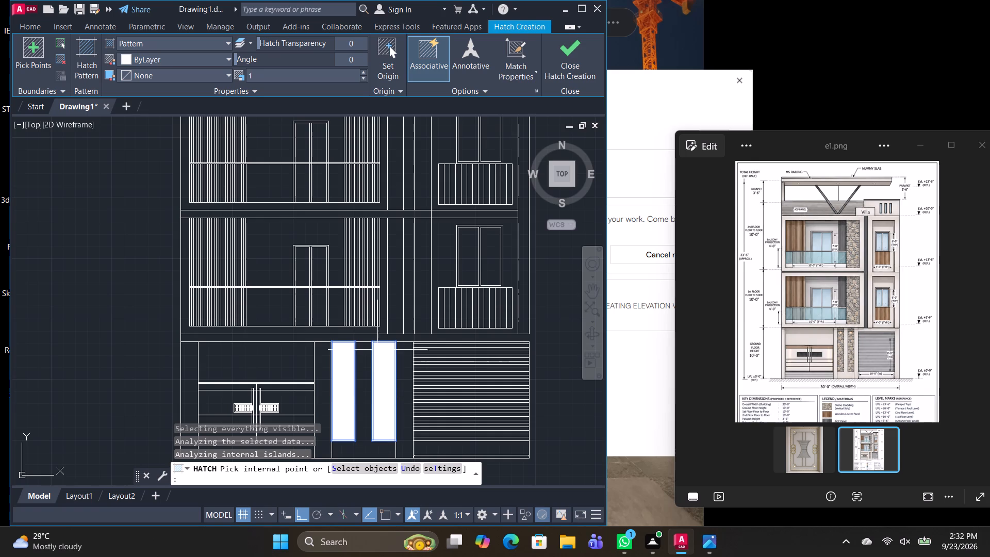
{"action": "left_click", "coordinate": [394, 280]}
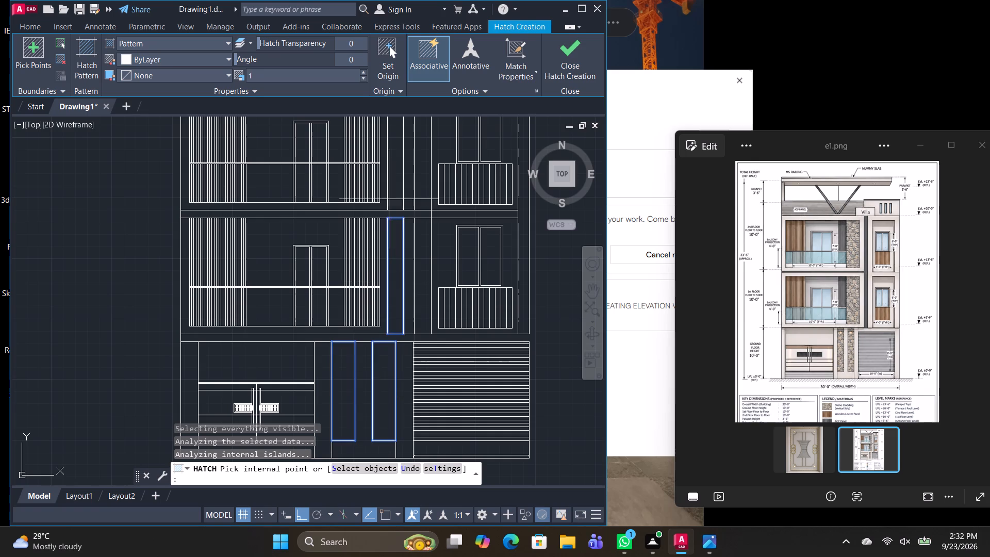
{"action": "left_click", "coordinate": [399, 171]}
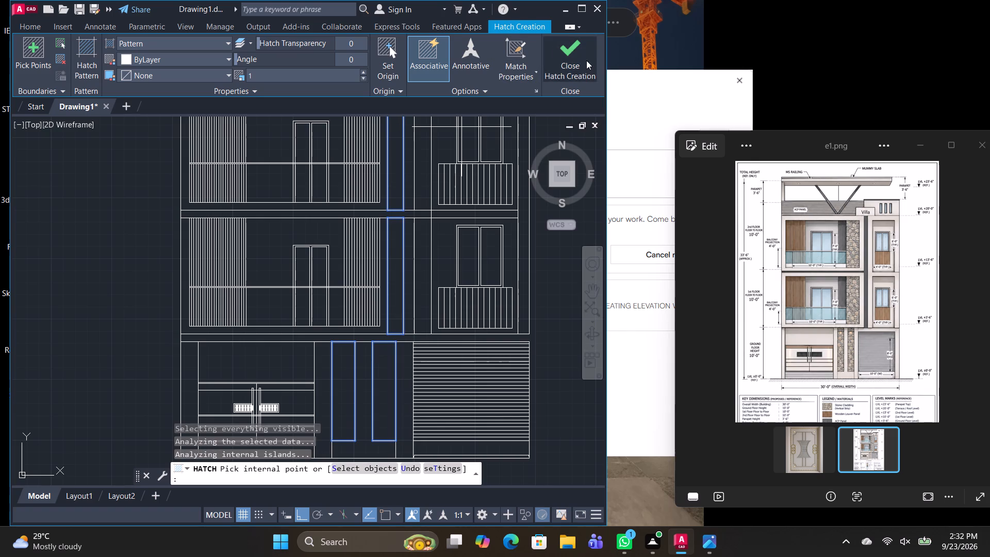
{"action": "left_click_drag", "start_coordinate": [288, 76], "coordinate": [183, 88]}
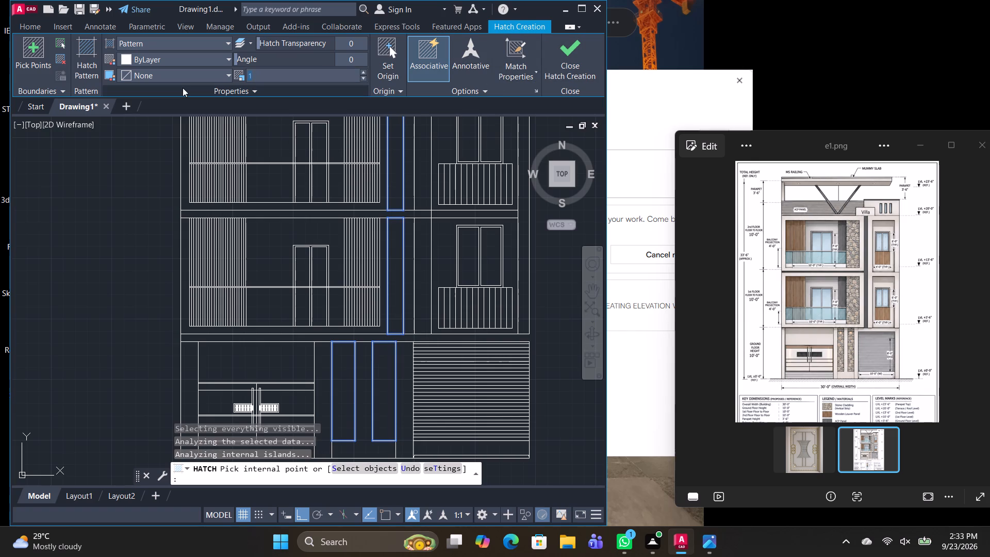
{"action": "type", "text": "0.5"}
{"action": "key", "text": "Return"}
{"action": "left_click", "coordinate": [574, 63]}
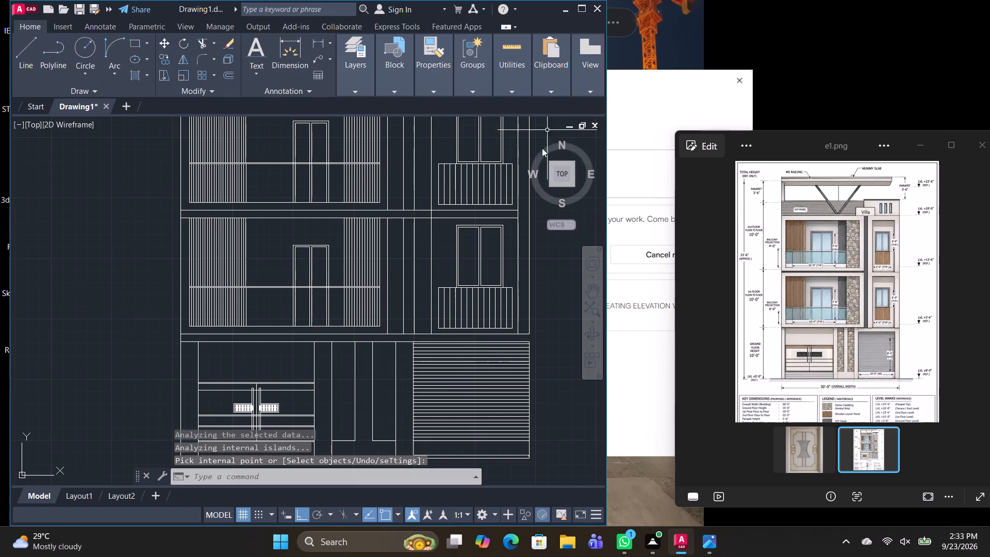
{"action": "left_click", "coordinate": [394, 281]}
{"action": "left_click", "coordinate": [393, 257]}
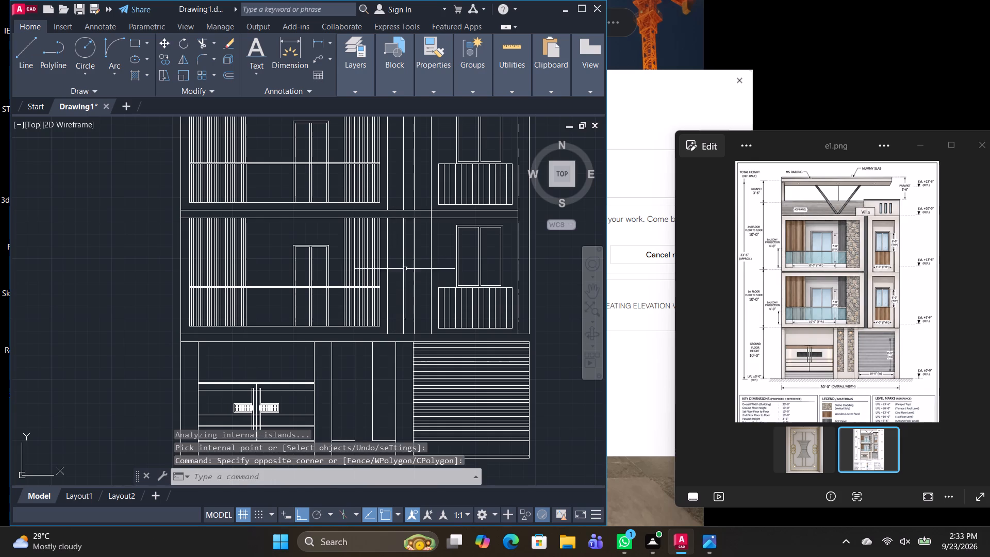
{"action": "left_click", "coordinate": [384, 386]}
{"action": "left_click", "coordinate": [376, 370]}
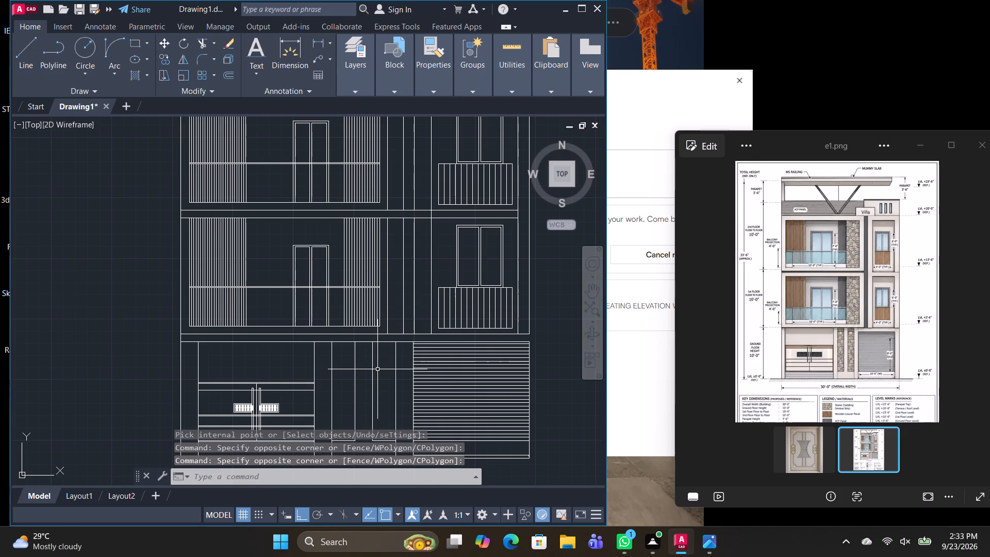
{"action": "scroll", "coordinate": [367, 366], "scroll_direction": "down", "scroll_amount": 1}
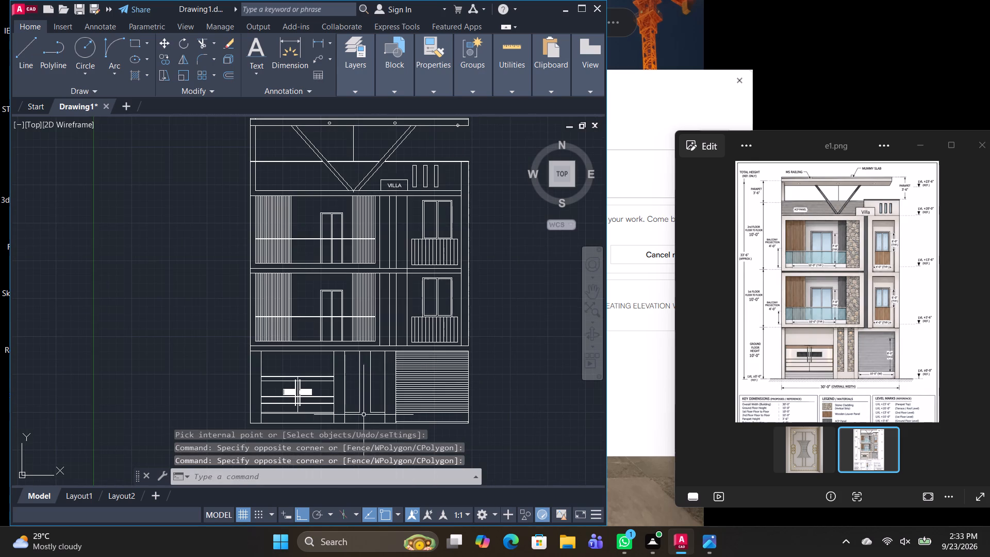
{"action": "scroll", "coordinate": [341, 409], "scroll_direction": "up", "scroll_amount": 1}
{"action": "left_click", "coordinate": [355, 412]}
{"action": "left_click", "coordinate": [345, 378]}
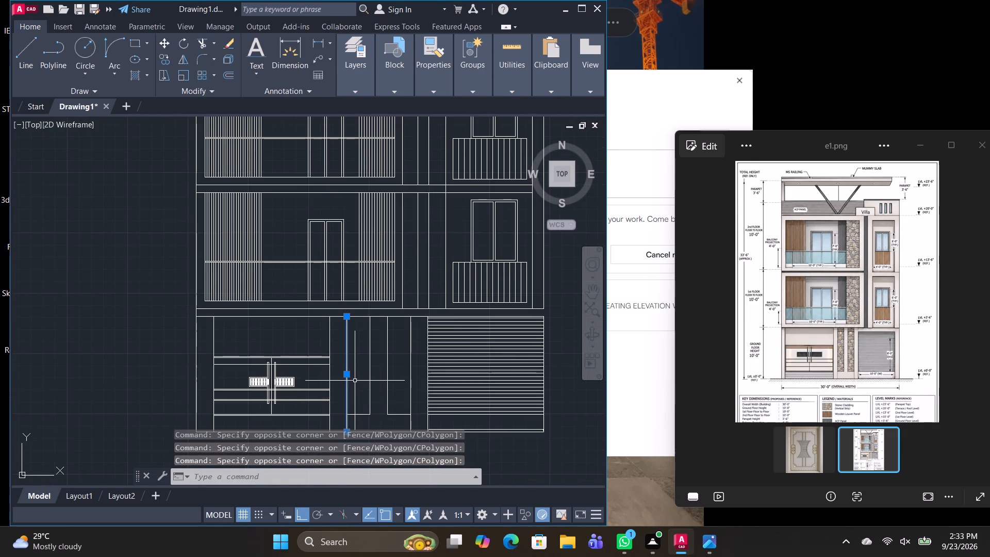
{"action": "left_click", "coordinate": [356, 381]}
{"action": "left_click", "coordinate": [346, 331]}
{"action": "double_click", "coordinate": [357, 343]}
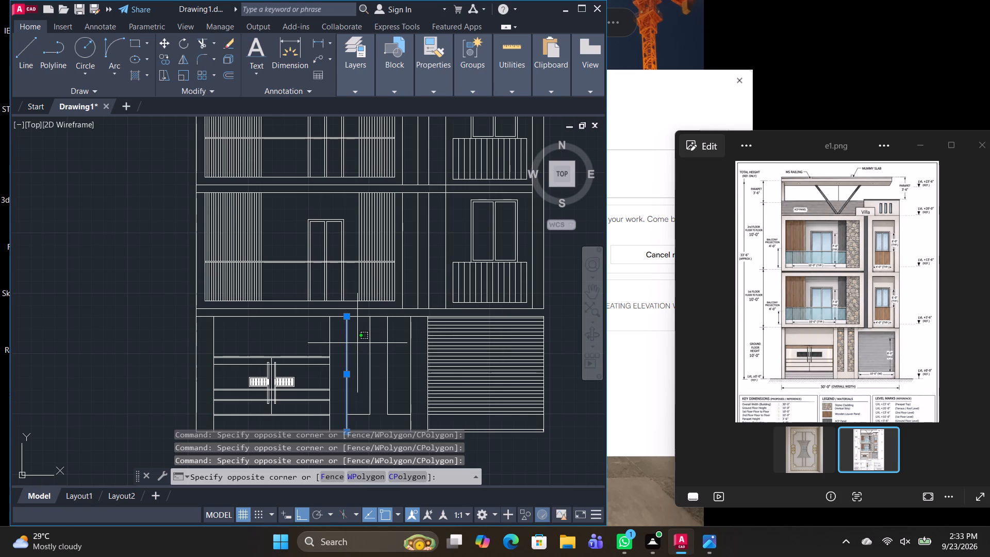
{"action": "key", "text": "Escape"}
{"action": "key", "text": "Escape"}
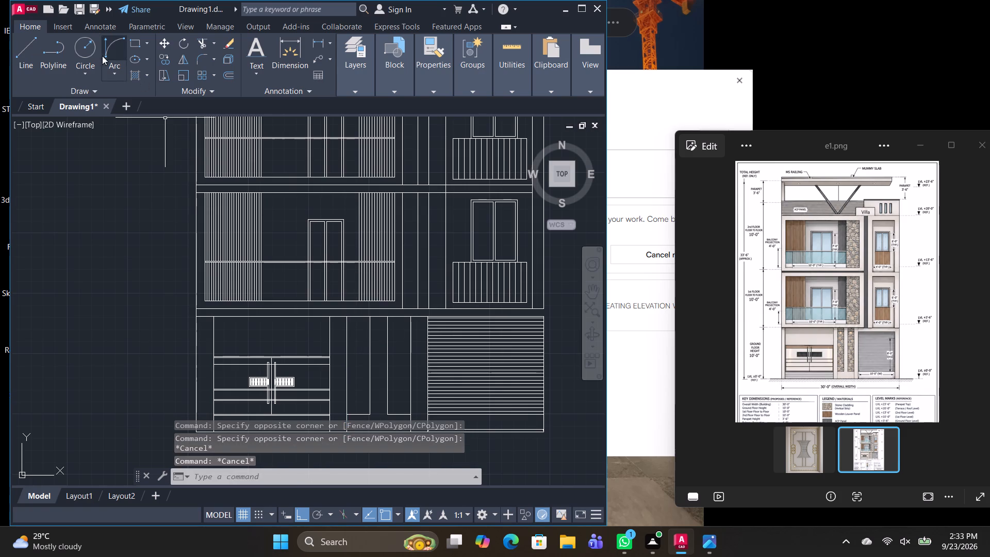
Hatch the ground-floor column panel nearest the gate with the stone pattern at a hatch scale of 20.
{"action": "left_click", "coordinate": [133, 70]}
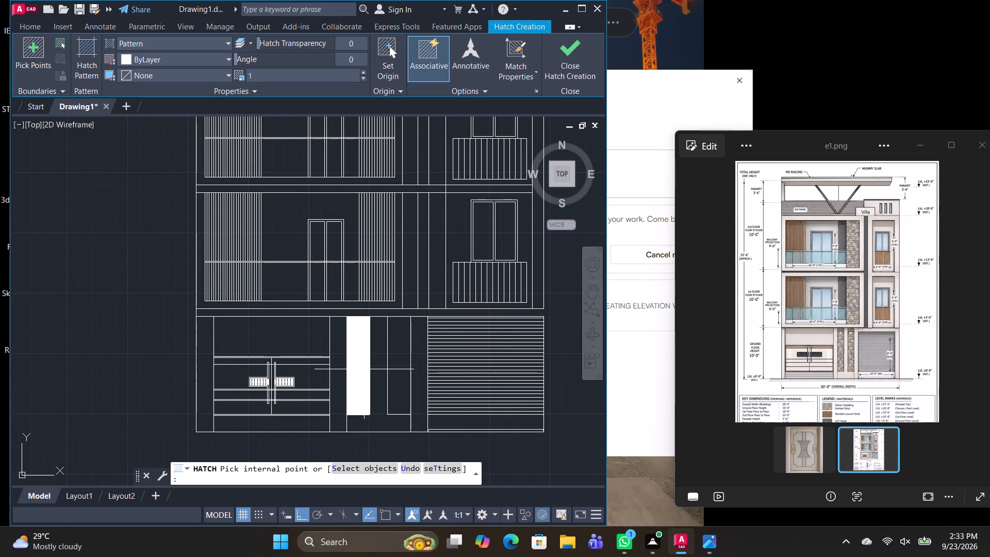
{"action": "left_click", "coordinate": [364, 369]}
{"action": "key", "text": "Escape"}
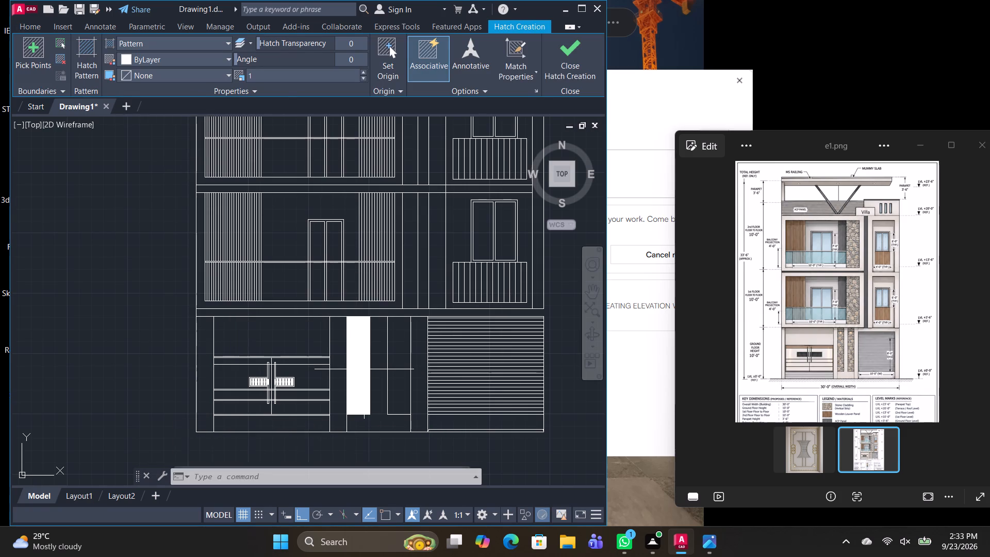
{"action": "left_click", "coordinate": [364, 369]}
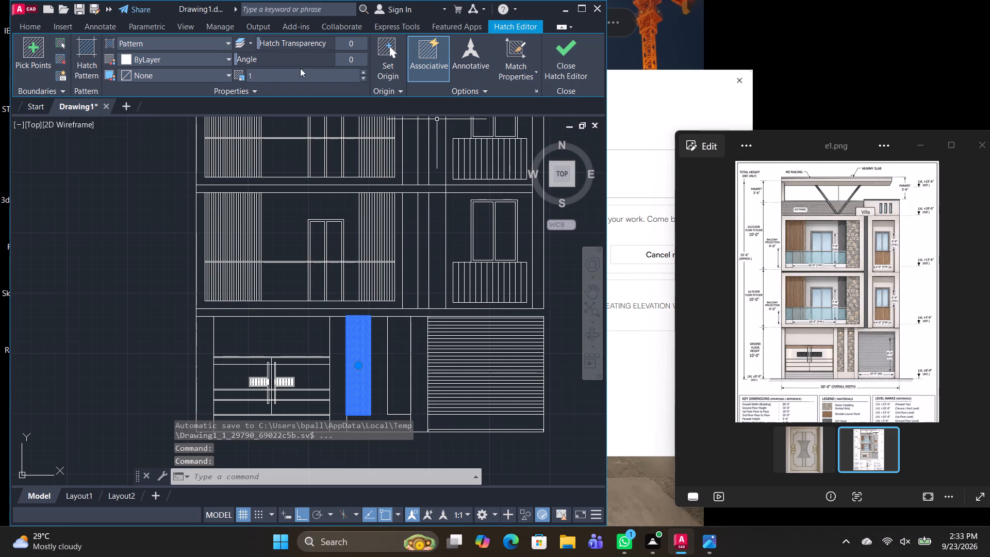
{"action": "left_click", "coordinate": [295, 78]}
{"action": "type", "text": "20"}
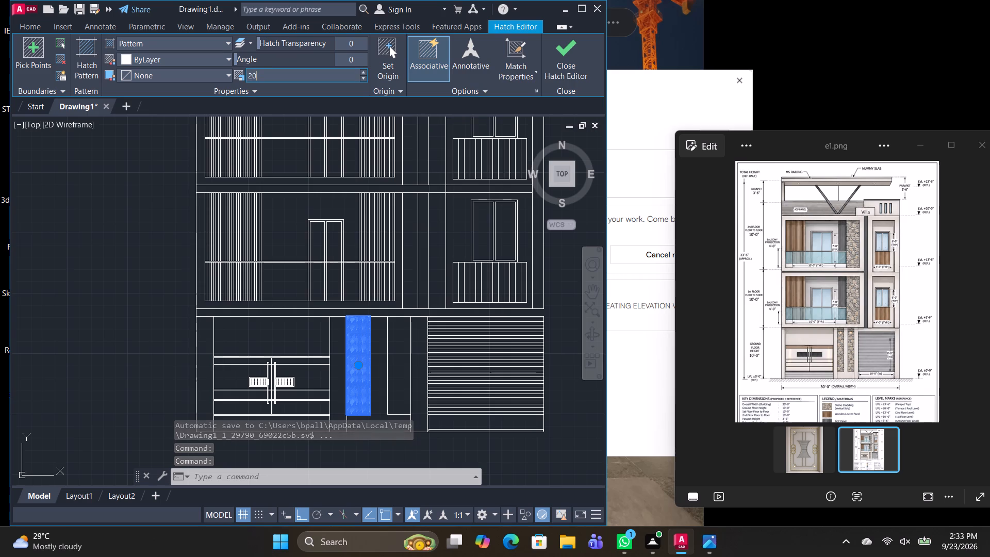
{"action": "key", "text": "Return"}
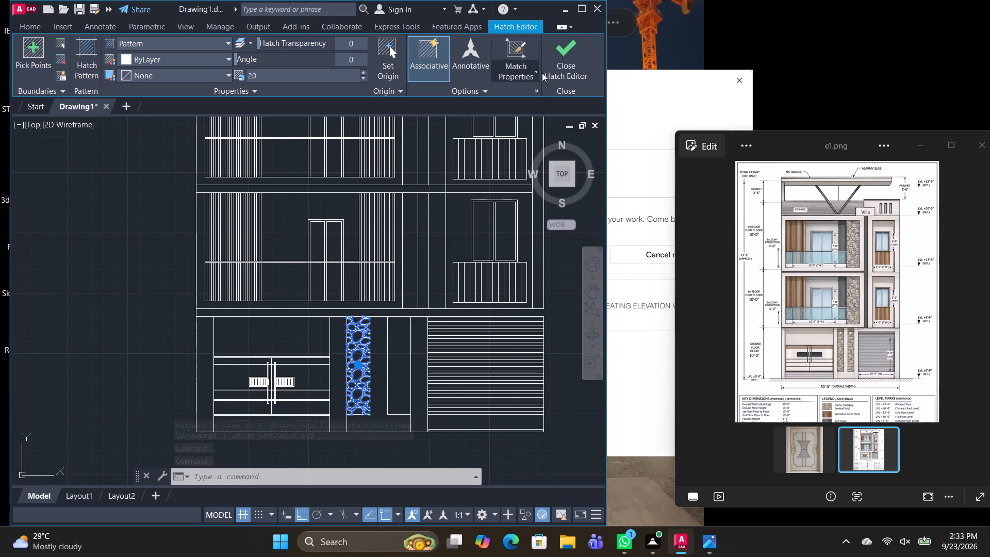
{"action": "left_click", "coordinate": [560, 73]}
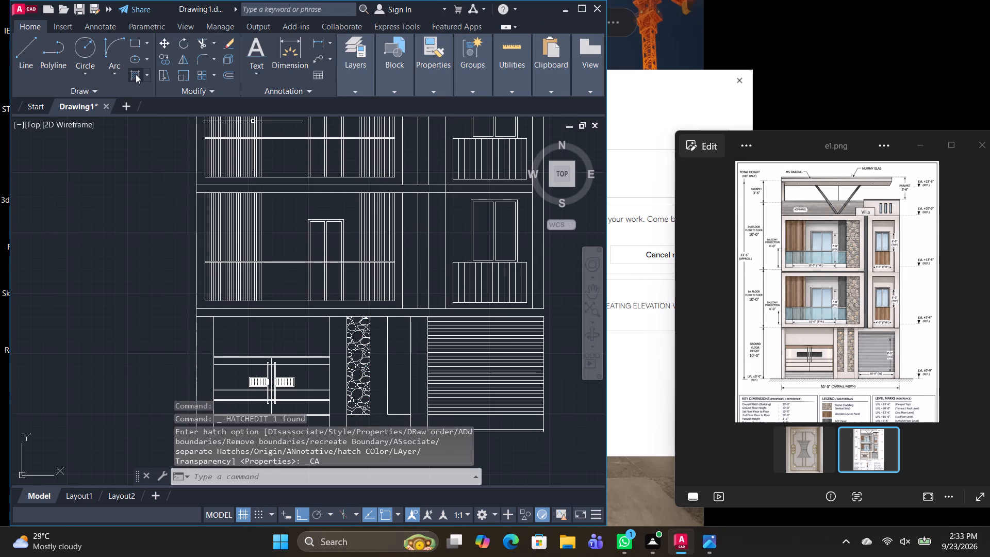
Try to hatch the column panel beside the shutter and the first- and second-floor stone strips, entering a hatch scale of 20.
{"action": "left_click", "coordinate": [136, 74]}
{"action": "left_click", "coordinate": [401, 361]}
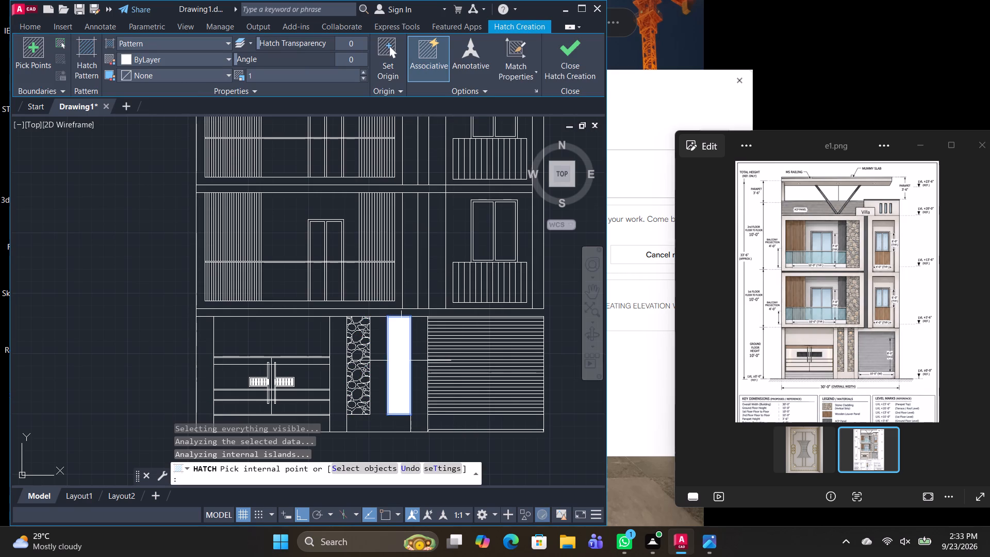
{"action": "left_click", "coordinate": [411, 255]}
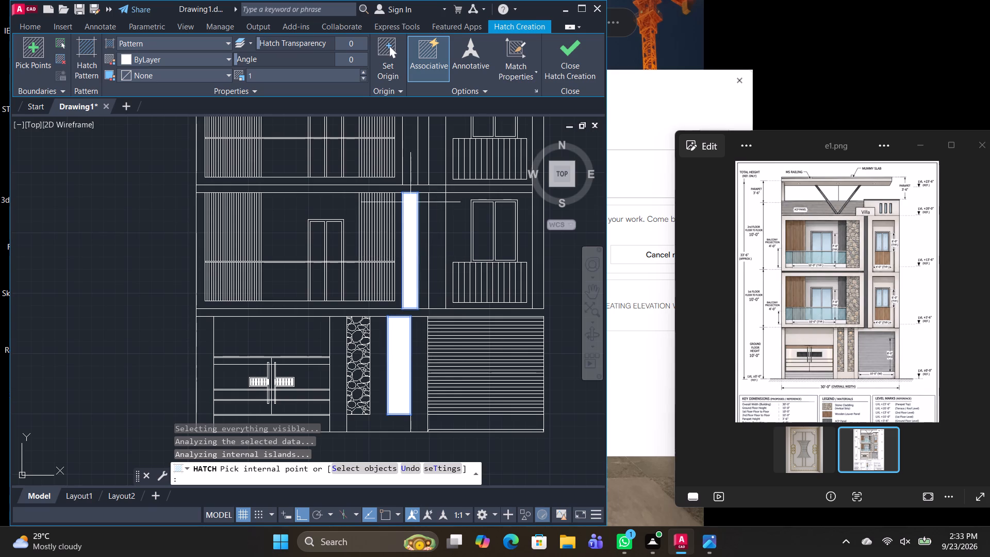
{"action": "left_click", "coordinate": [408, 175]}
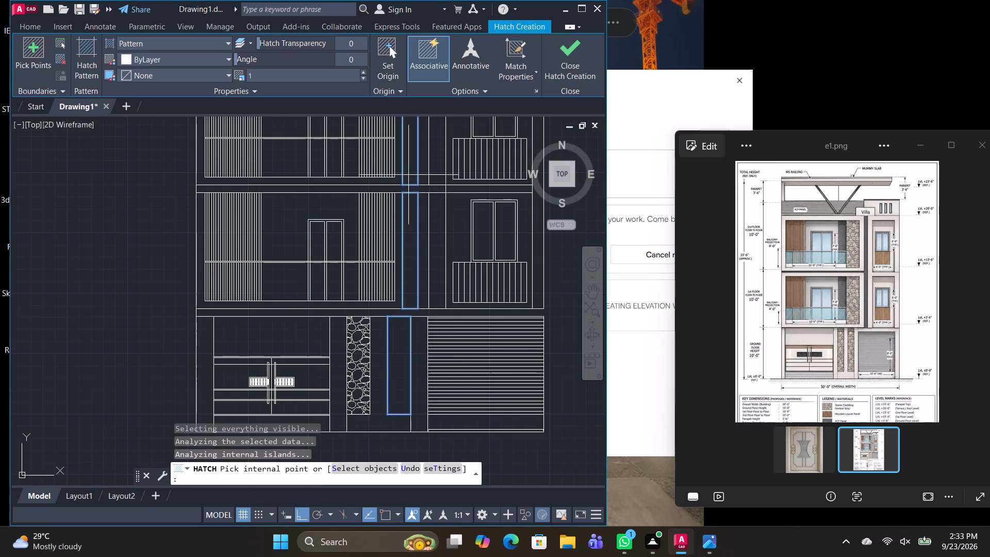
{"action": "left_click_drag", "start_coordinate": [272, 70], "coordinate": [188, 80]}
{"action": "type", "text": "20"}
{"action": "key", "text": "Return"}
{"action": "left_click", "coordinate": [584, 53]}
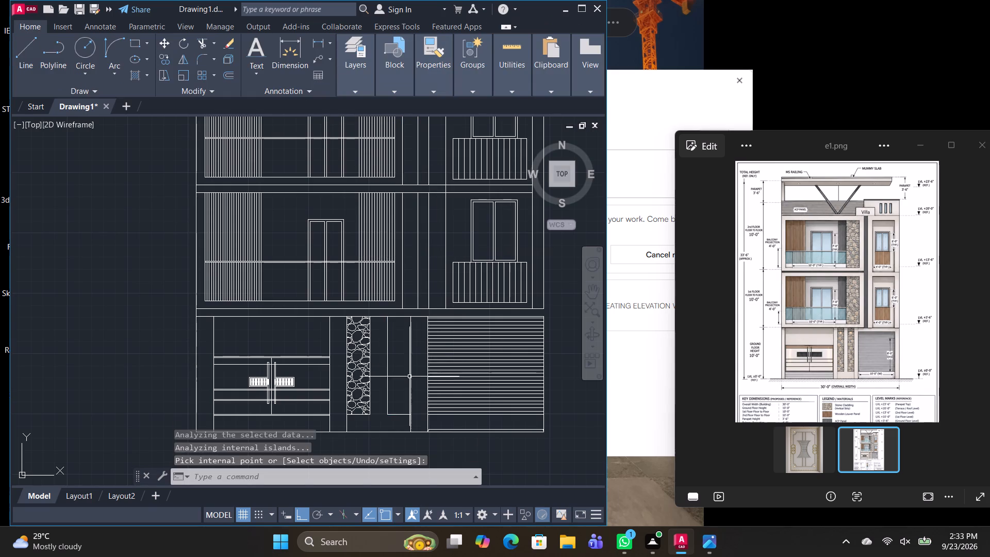
Set the hatch scale to 20 and stone-hatch the column panel beside the shutter and the narrow first- and second-floor strips.
{"action": "left_click", "coordinate": [133, 76]}
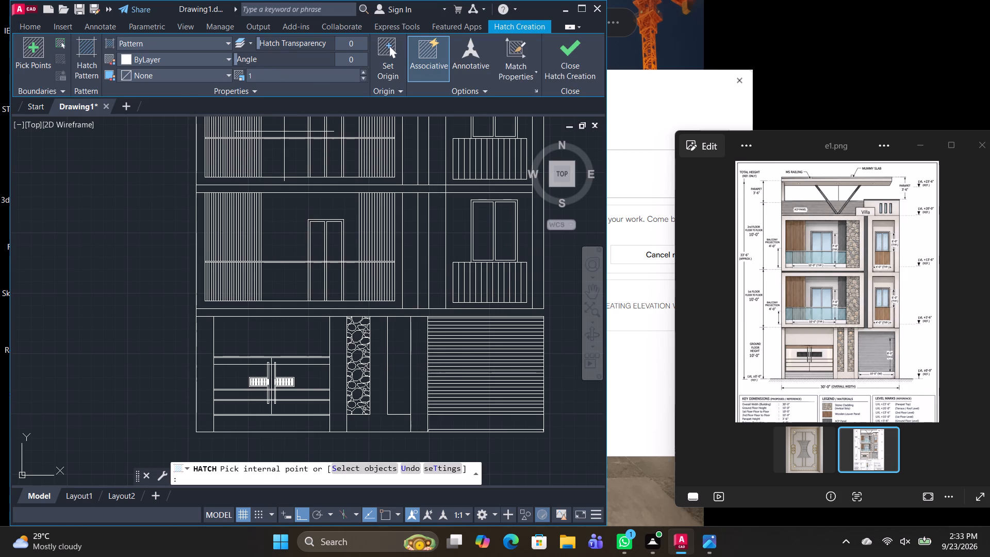
{"action": "left_click_drag", "start_coordinate": [268, 72], "coordinate": [223, 81]}
{"action": "type", "text": "20"}
{"action": "key", "text": "Return"}
{"action": "left_click", "coordinate": [404, 350]}
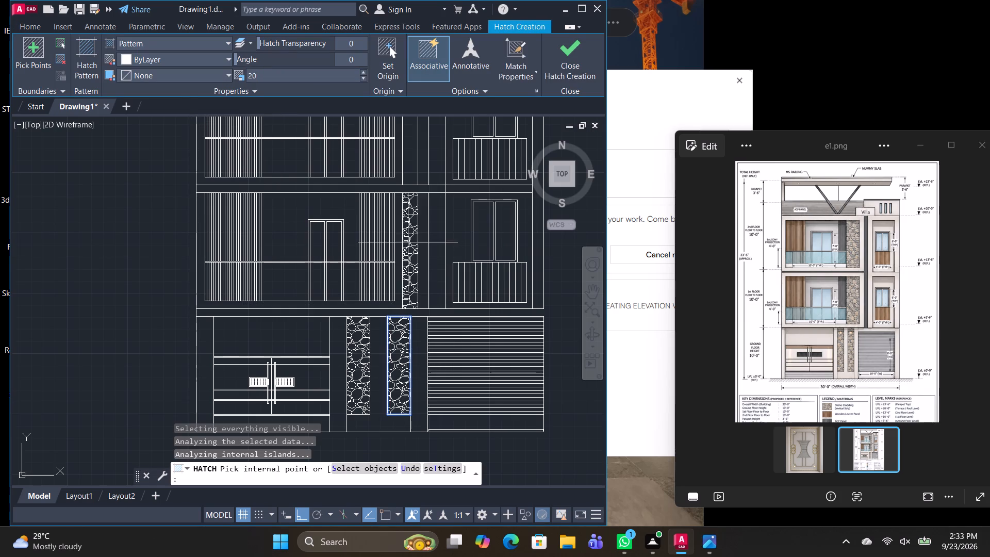
{"action": "left_click", "coordinate": [408, 242]}
{"action": "left_click", "coordinate": [411, 160]}
{"action": "middle_click_drag", "start_coordinate": [422, 226], "coordinate": [422, 251]}
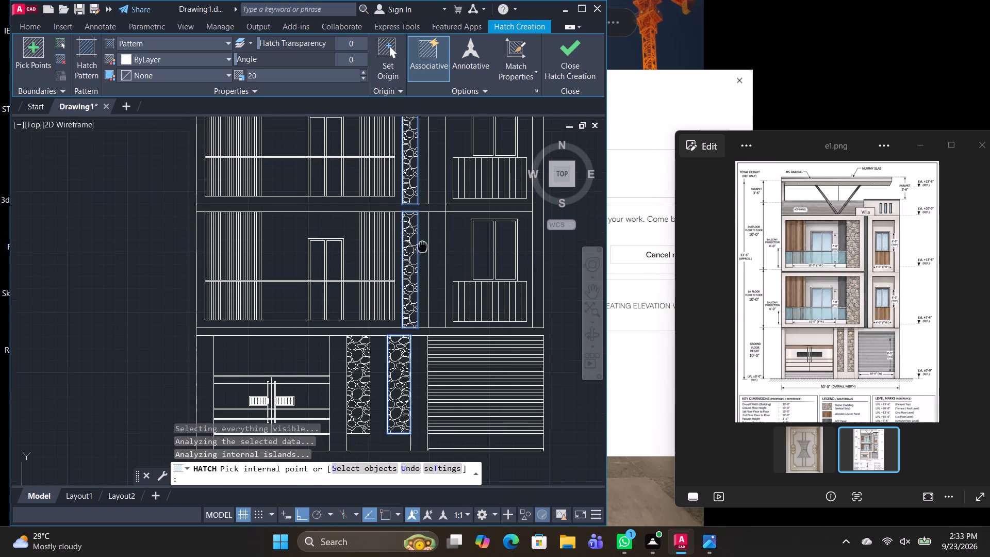
{"action": "middle_click_drag", "start_coordinate": [422, 251], "coordinate": [422, 351]}
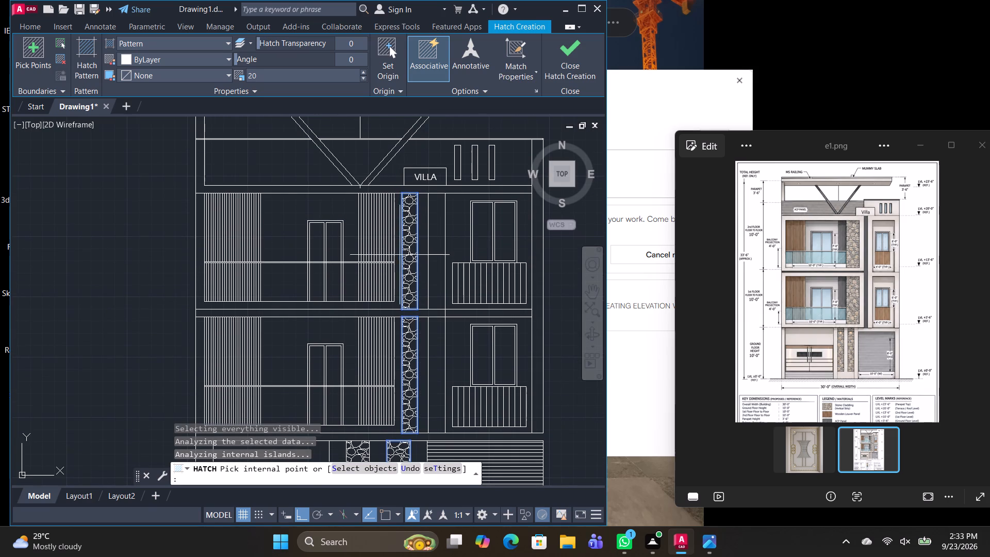
{"action": "scroll", "coordinate": [396, 248], "scroll_direction": "up", "scroll_amount": 2}
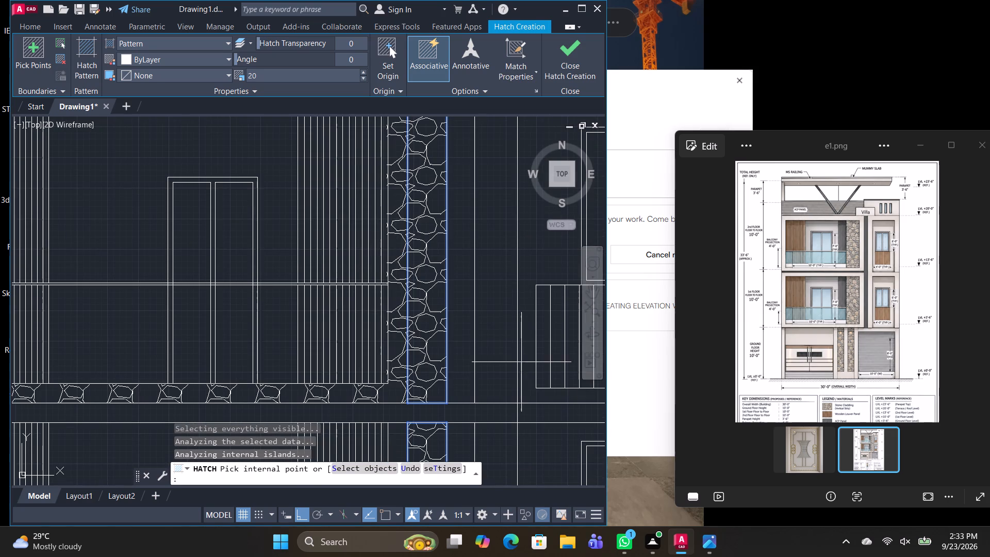
{"action": "middle_click_drag", "start_coordinate": [522, 361], "coordinate": [490, 290]}
{"action": "key", "text": "Escape"}
Extend the vertical edge line beside the balcony panelling down to the floor slab on the second and first floors.
{"action": "type", "text": "TR"}
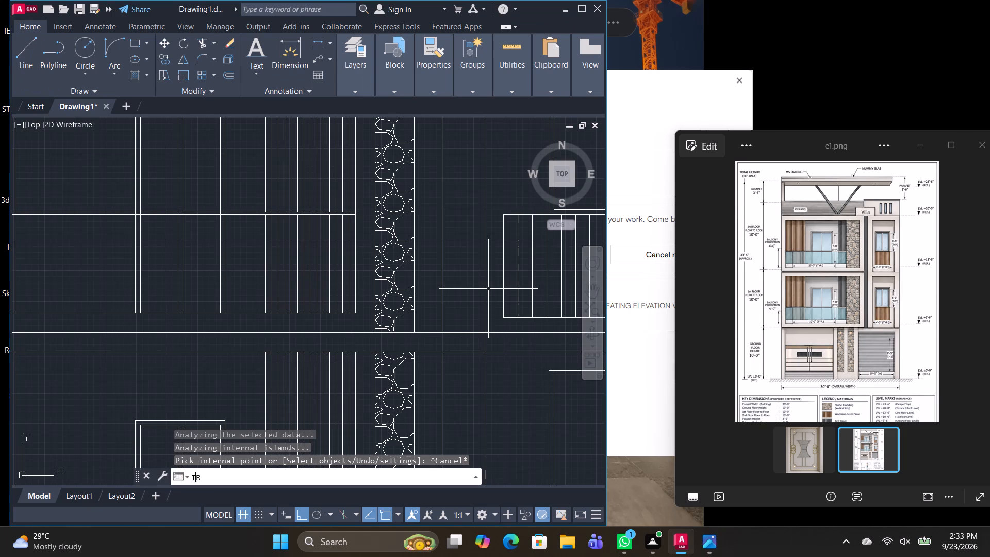
{"action": "key", "text": "space"}
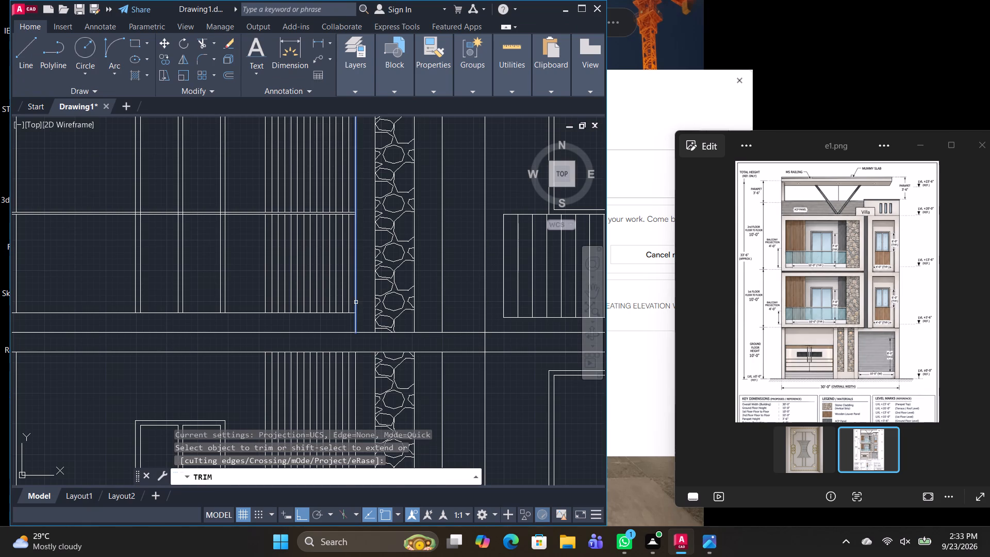
{"action": "left_click", "coordinate": [356, 302], "text": "shift"}
{"action": "middle_click_drag", "start_coordinate": [399, 321], "coordinate": [400, 245]}
{"action": "scroll", "coordinate": [359, 320], "scroll_direction": "down", "scroll_amount": 2}
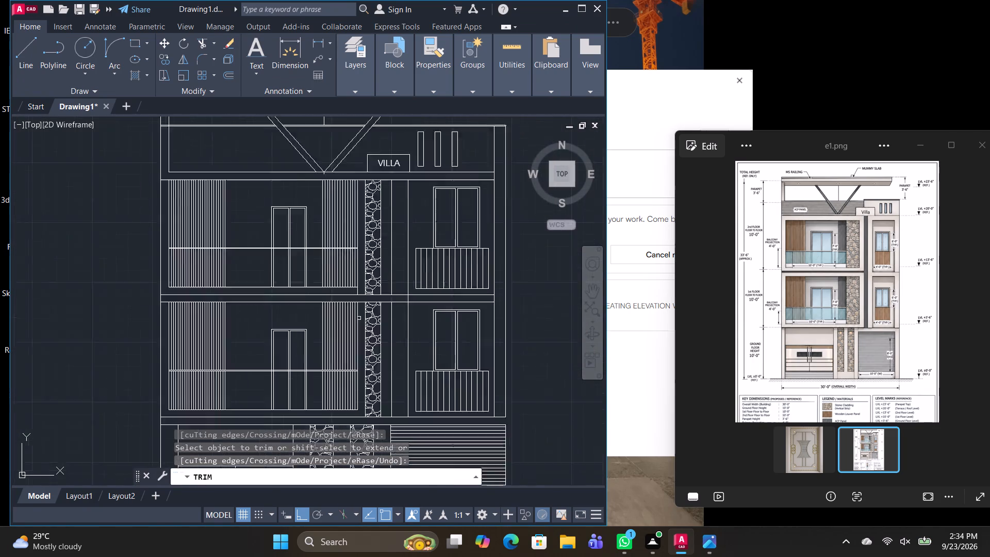
{"action": "scroll", "coordinate": [358, 317], "scroll_direction": "down", "scroll_amount": 1}
{"action": "middle_click_drag", "start_coordinate": [370, 343], "coordinate": [355, 269]}
{"action": "scroll", "coordinate": [350, 299], "scroll_direction": "up", "scroll_amount": 2}
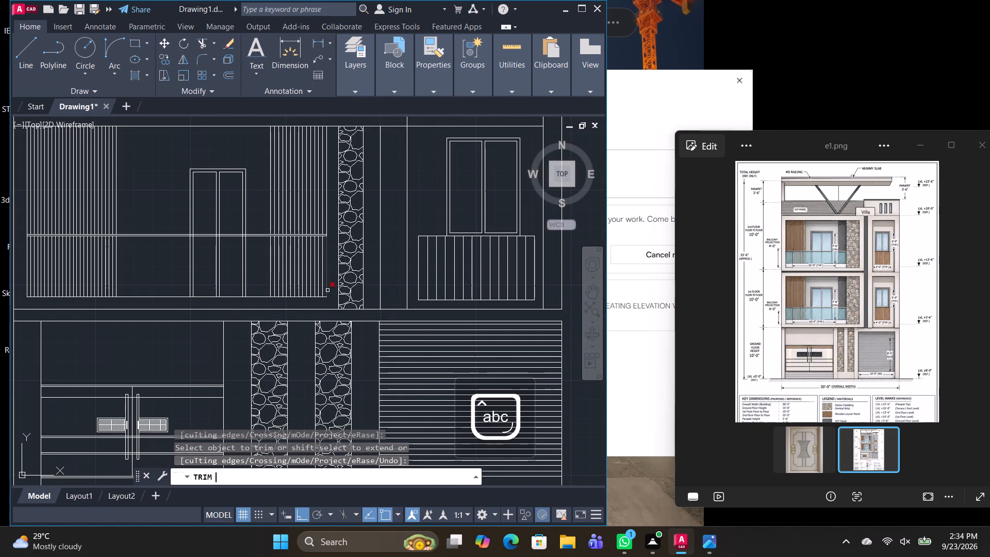
{"action": "left_click", "coordinate": [328, 293], "text": "shift"}
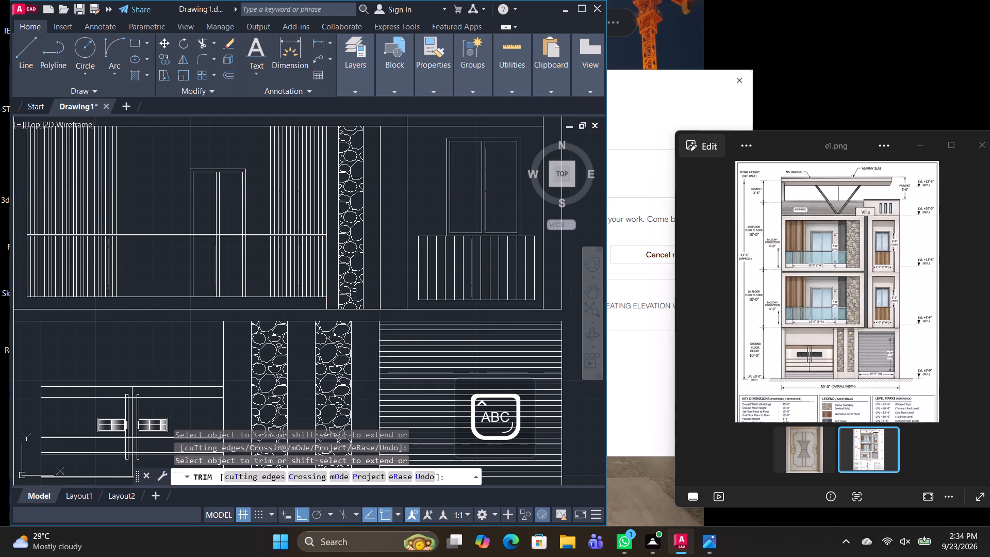
{"action": "key", "text": "Escape"}
Erase the combined stone hatch from the column panel beside the shutter and the two upper-floor strips.
{"action": "left_click", "coordinate": [348, 272]}
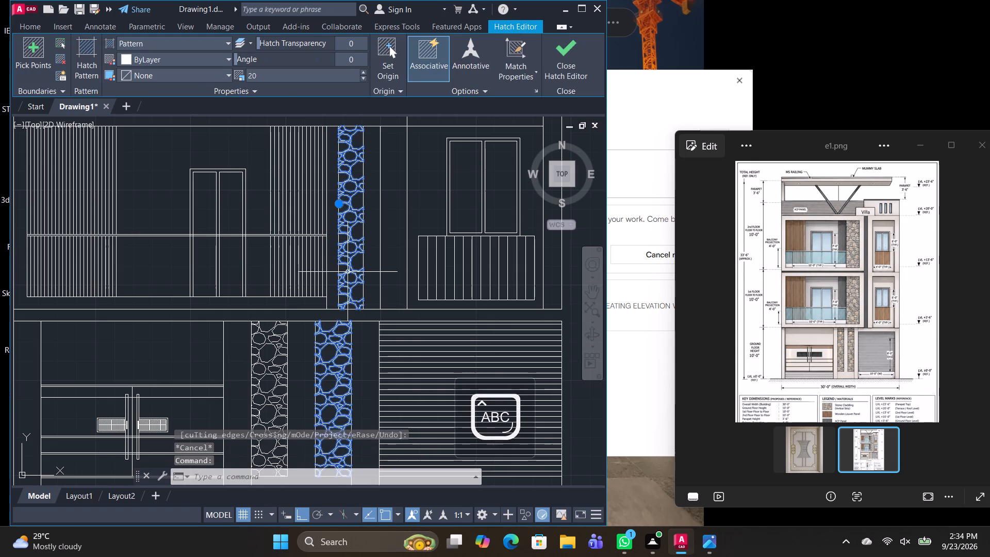
{"action": "key", "text": "Delete"}
Stone-hatch the column panel beside the shutter and both adjoining bays of the first- and second-floor strips at scale 20.
{"action": "left_click", "coordinate": [138, 77]}
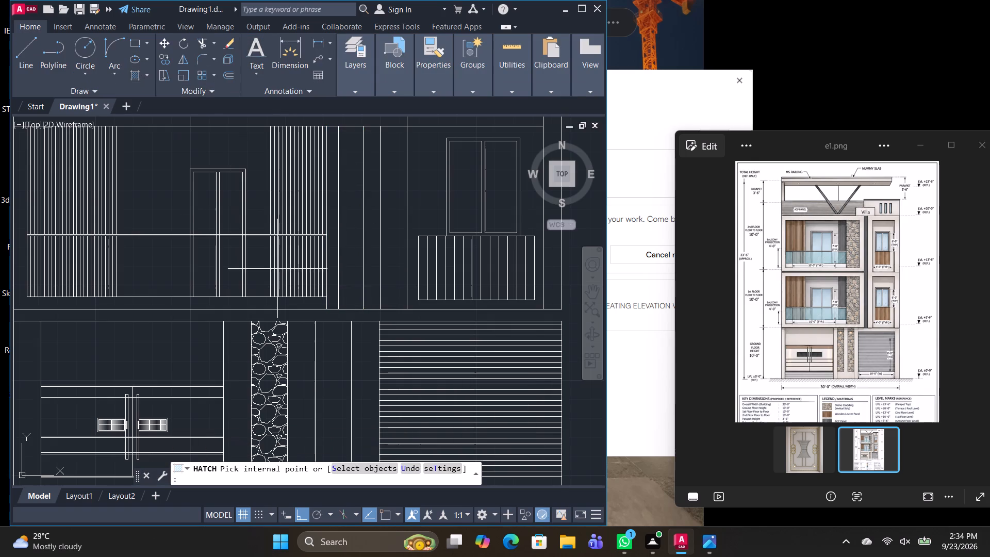
{"action": "left_click_drag", "start_coordinate": [331, 392], "coordinate": [331, 383]}
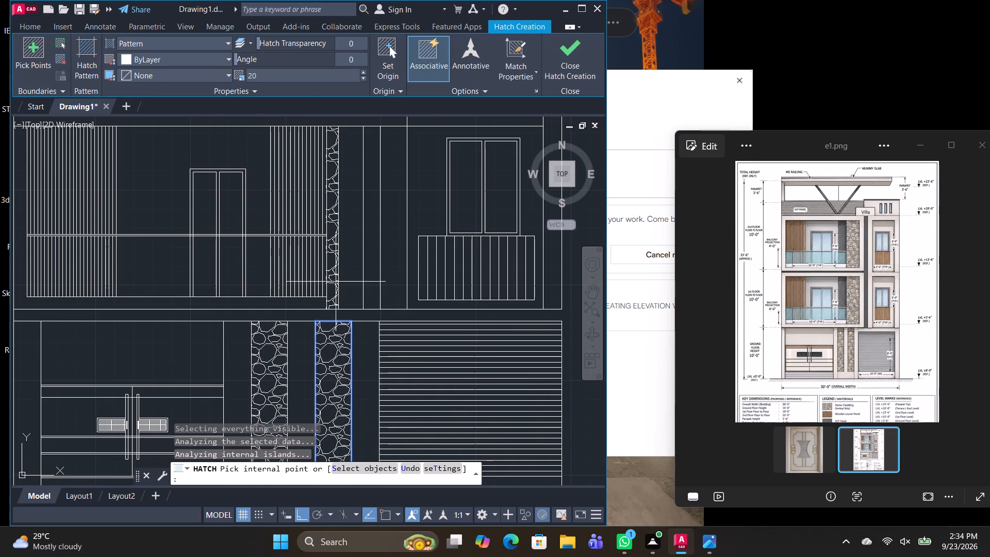
{"action": "left_click", "coordinate": [336, 282]}
{"action": "left_click", "coordinate": [344, 280]}
{"action": "middle_click_drag", "start_coordinate": [349, 247], "coordinate": [351, 432]}
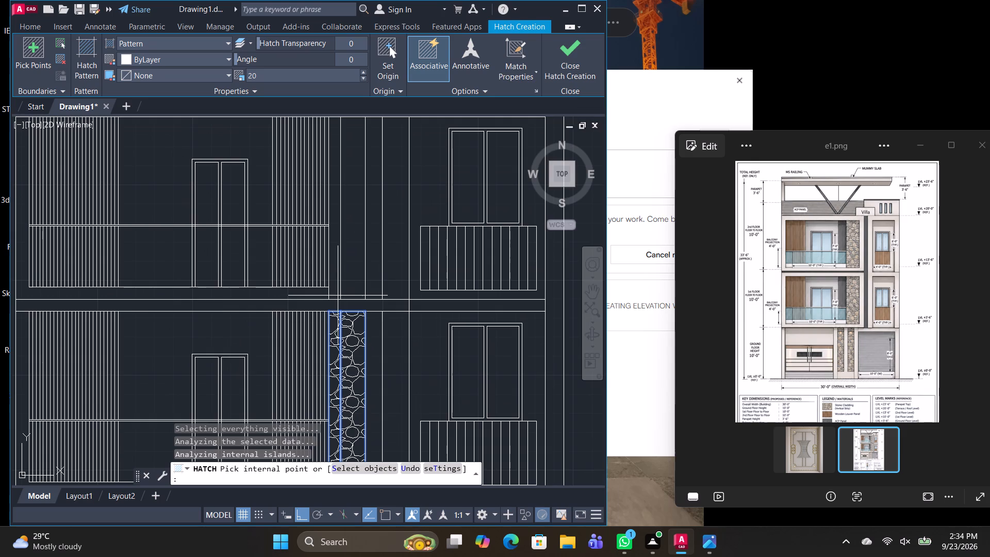
{"action": "left_click", "coordinate": [336, 283]}
{"action": "left_click", "coordinate": [348, 282]}
{"action": "key", "text": "Escape"}
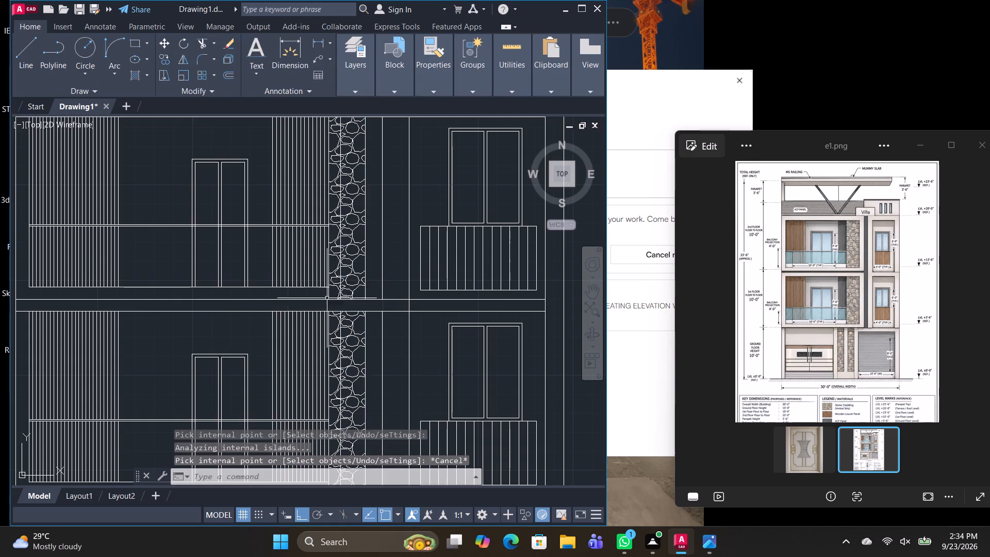
Erase the vertical line dividing the second-floor stone strip, keeping the hatch.
{"action": "scroll", "coordinate": [334, 286], "scroll_direction": "up", "scroll_amount": 2}
{"action": "left_click", "coordinate": [350, 250]}
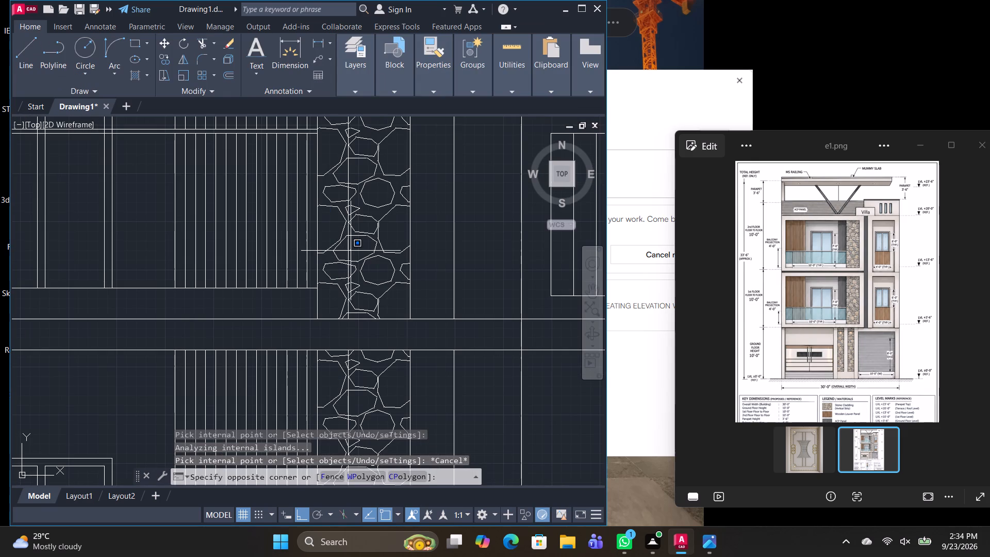
{"action": "left_click", "coordinate": [347, 249]}
{"action": "key", "text": "Delete"}
{"action": "scroll", "coordinate": [357, 324], "scroll_direction": "down", "scroll_amount": 1}
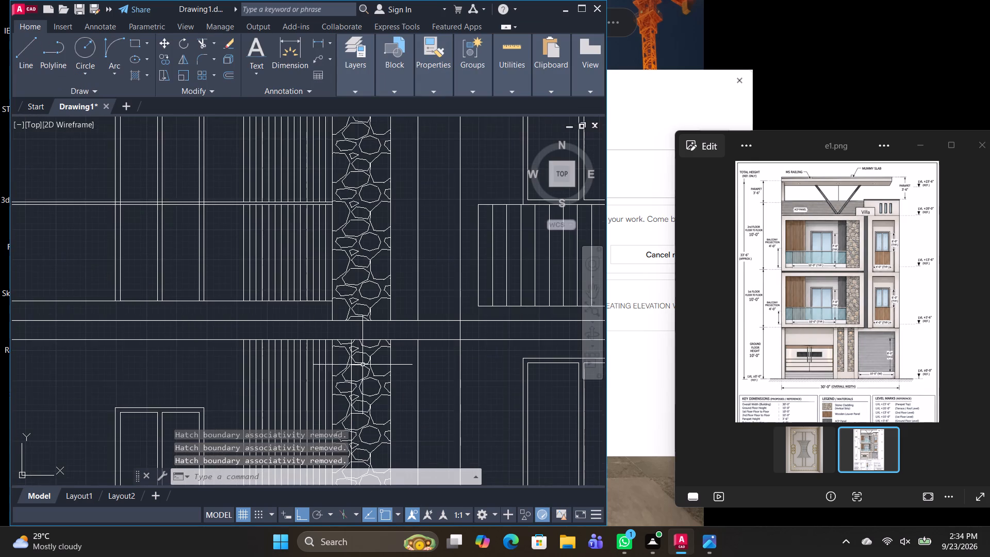
Erase the vertical line dividing the first-floor stone strip, keeping the hatch.
{"action": "scroll", "coordinate": [350, 364], "scroll_direction": "up", "scroll_amount": 2}
{"action": "left_click", "coordinate": [351, 355]}
{"action": "key", "text": "Delete"}
{"action": "scroll", "coordinate": [358, 376], "scroll_direction": "down", "scroll_amount": 6}
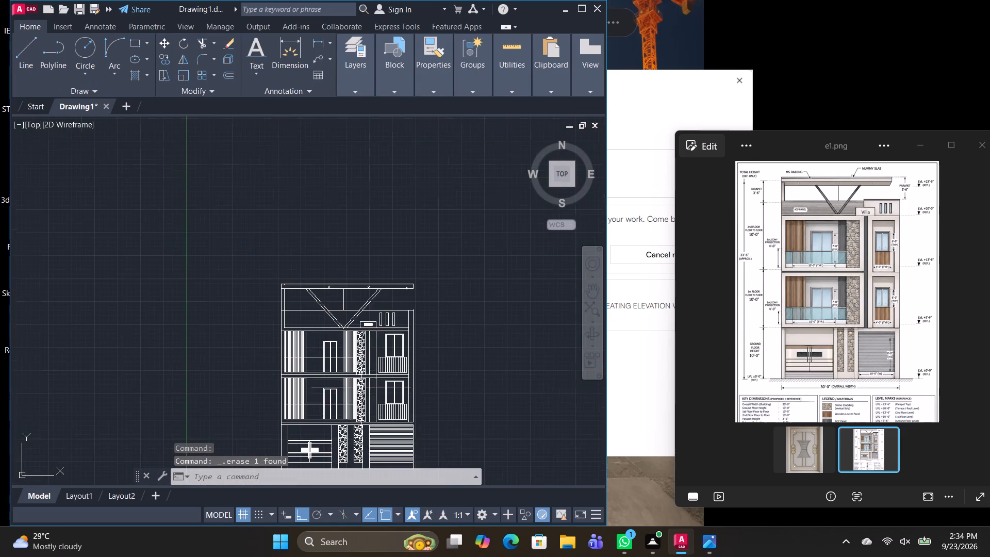
Save the elevation drawing to the Desktop under the file name ELEVATION1.
{"action": "middle_click_drag", "start_coordinate": [370, 401], "coordinate": [338, 282]}
{"action": "key", "text": "ctrl+s"}
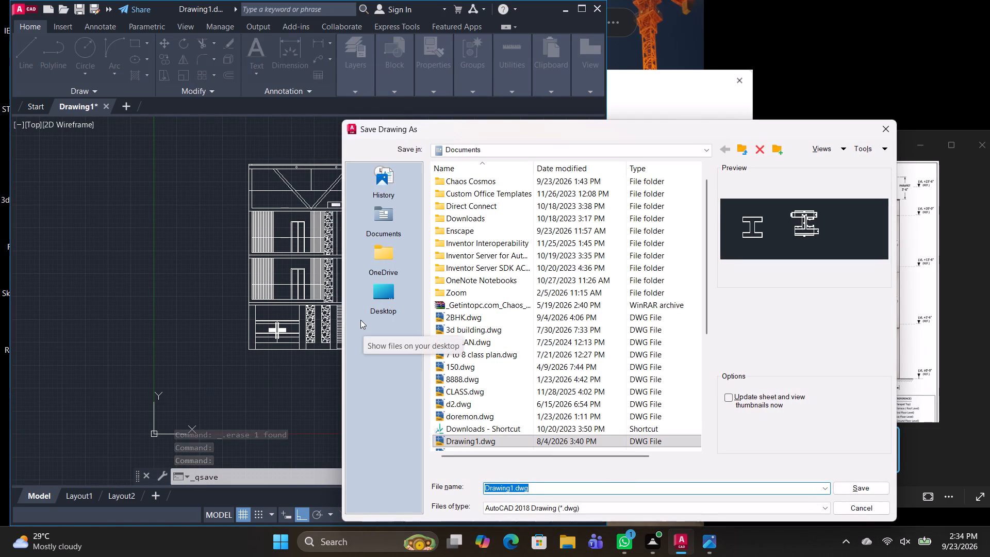
{"action": "left_click", "coordinate": [383, 294]}
{"action": "left_click", "coordinate": [543, 490]}
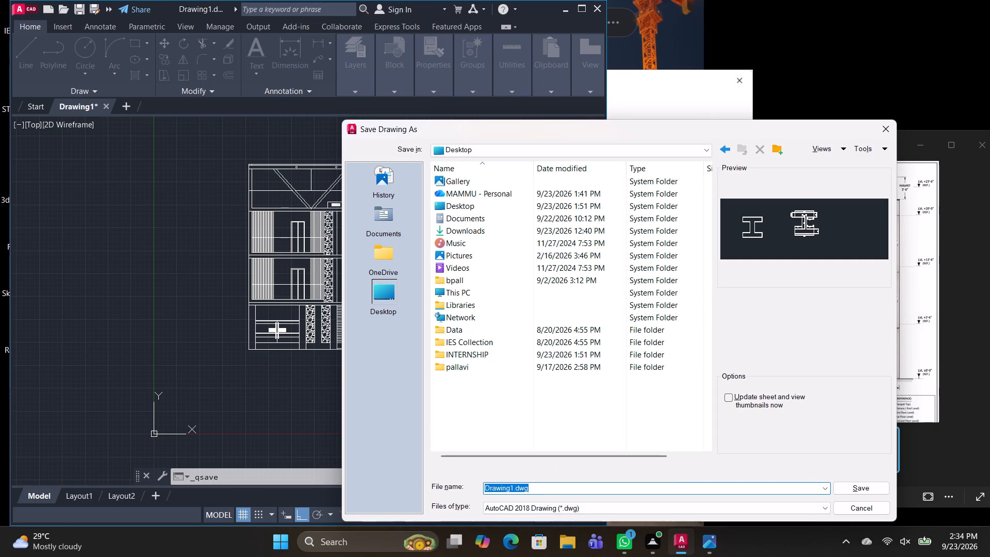
{"action": "type", "text": "ELEVATION"}
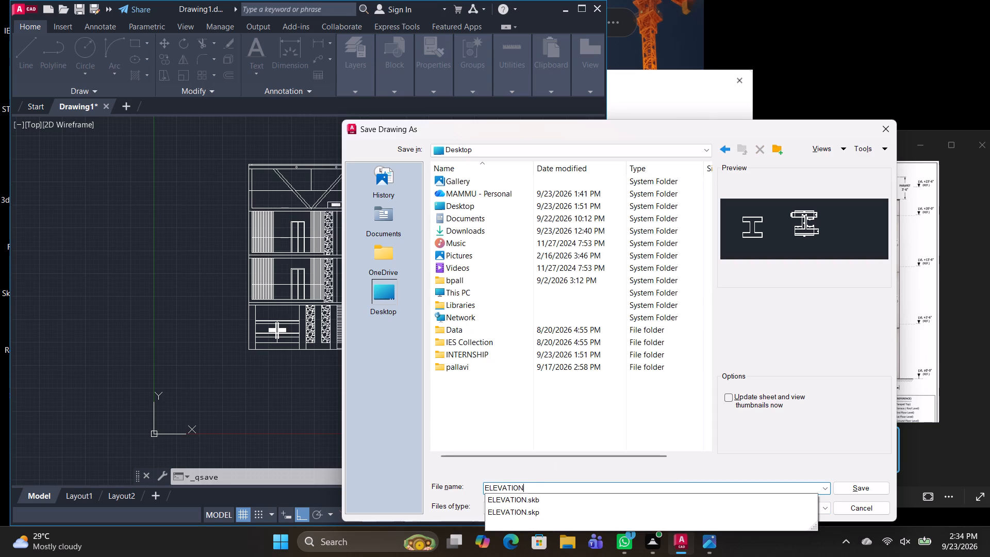
{"action": "key", "text": "1"}
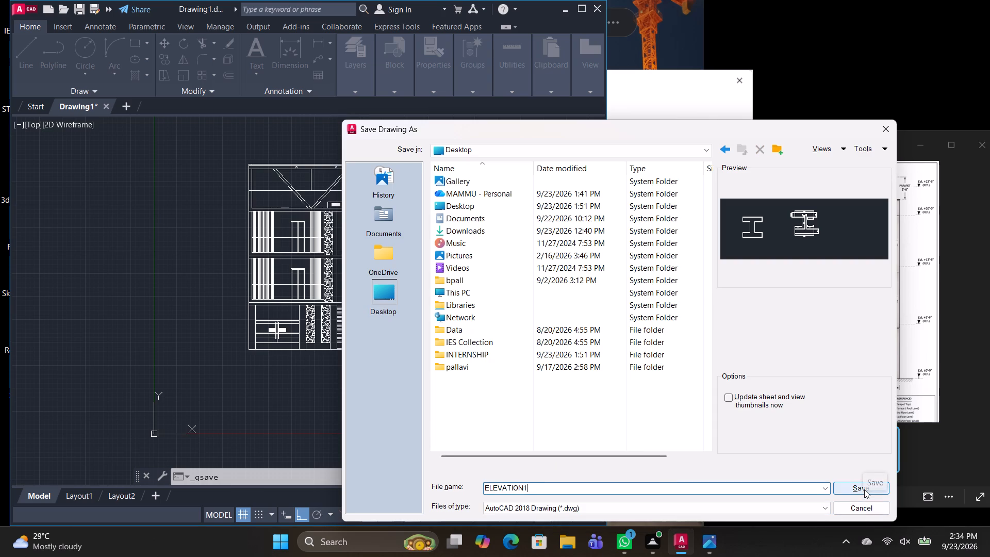
{"action": "left_click", "coordinate": [864, 489]}
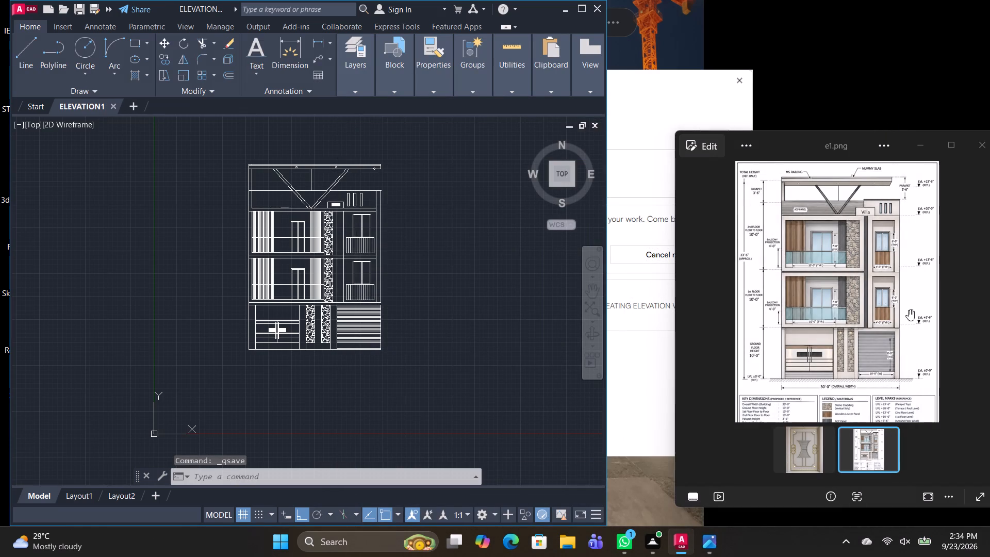
Close AutoCAD.
{"action": "left_click", "coordinate": [600, 9]}
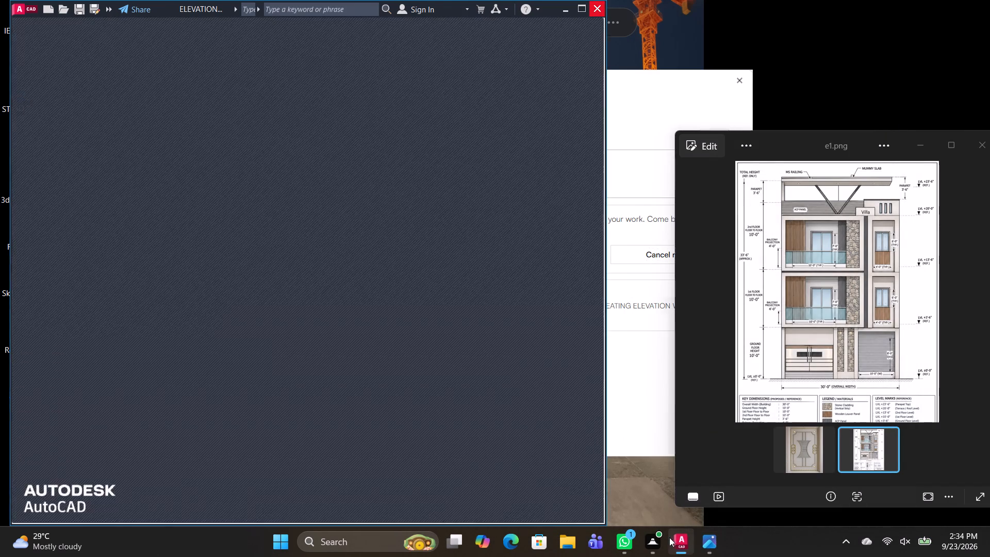